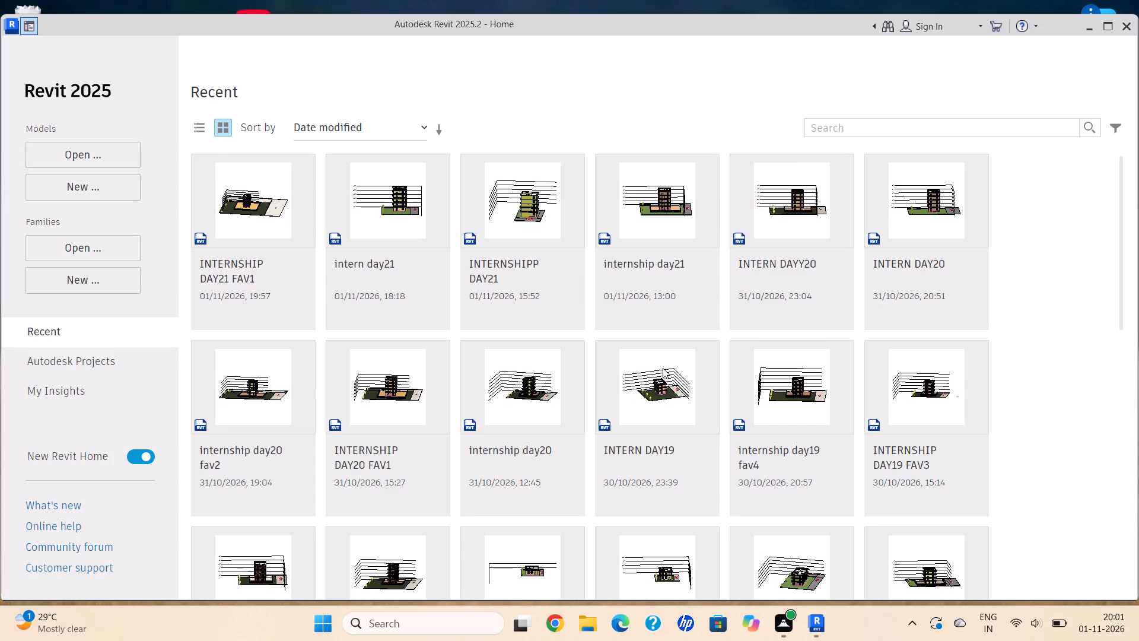
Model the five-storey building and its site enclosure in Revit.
Create a new project from the "default" template in the English-Imperial templates folder.
left_click(133, 182)
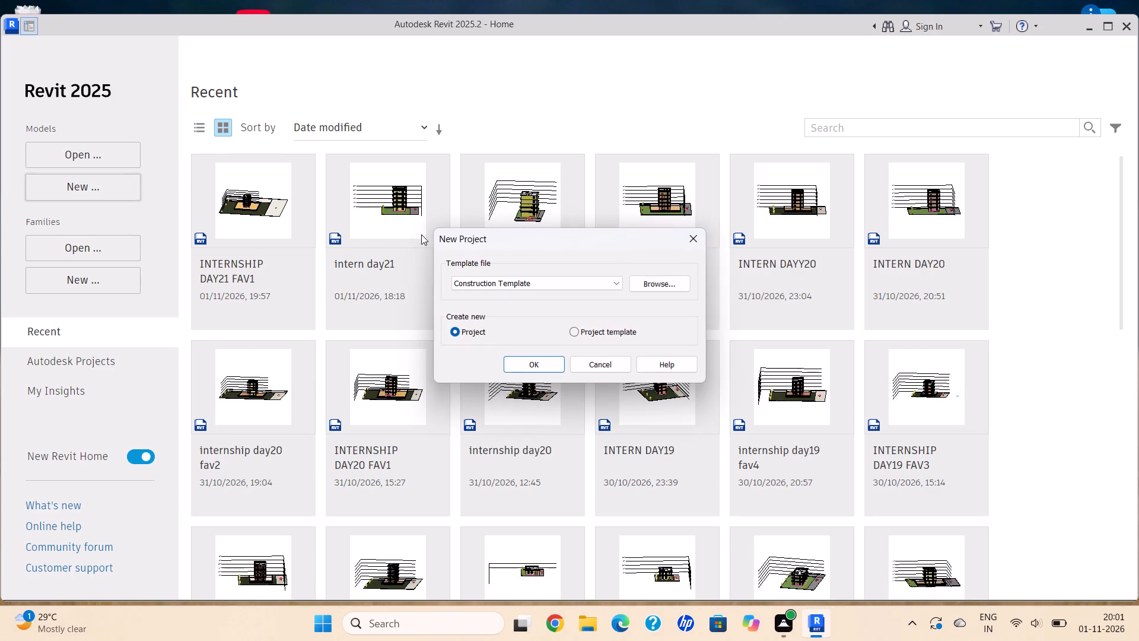
left_click(609, 287)
left_click(553, 318)
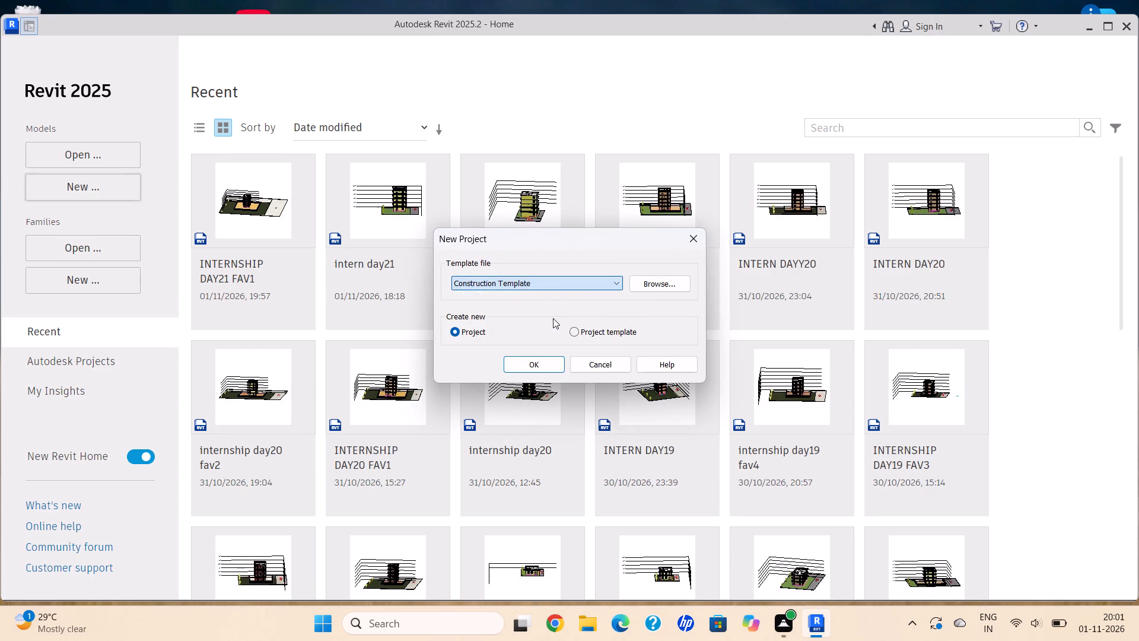
left_click(671, 282)
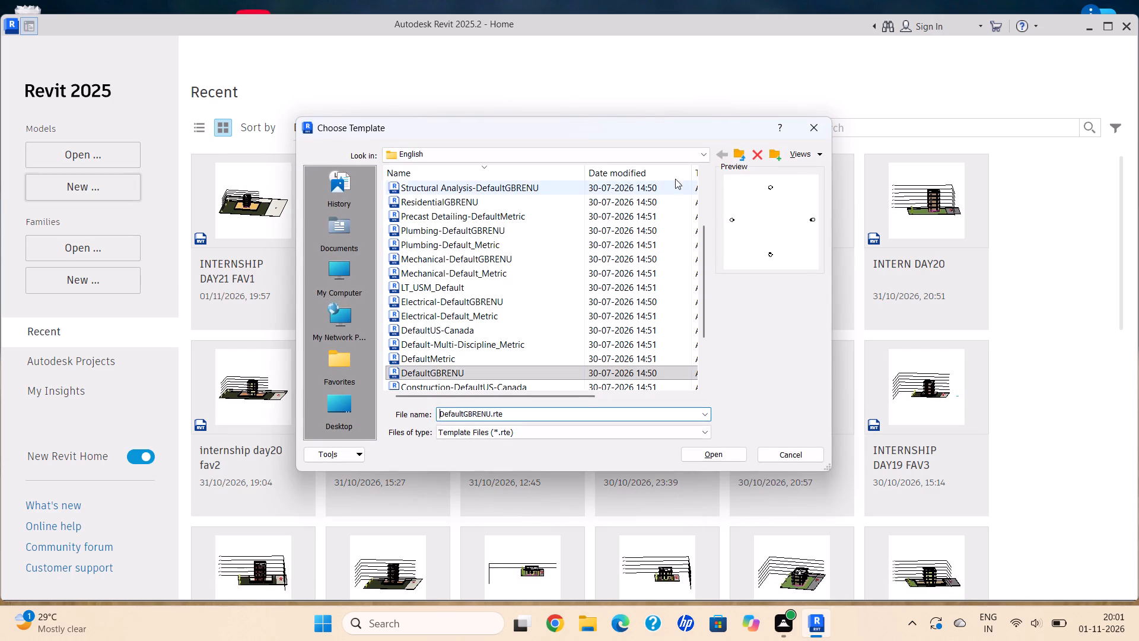
left_click(706, 158)
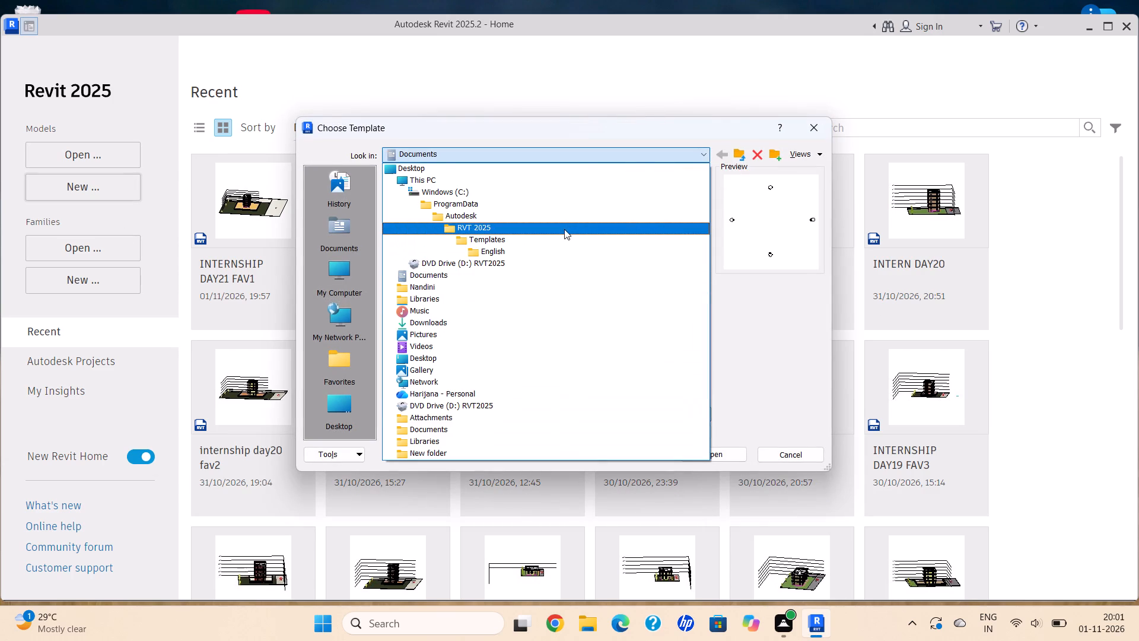
left_click(564, 229)
double_click(460, 205)
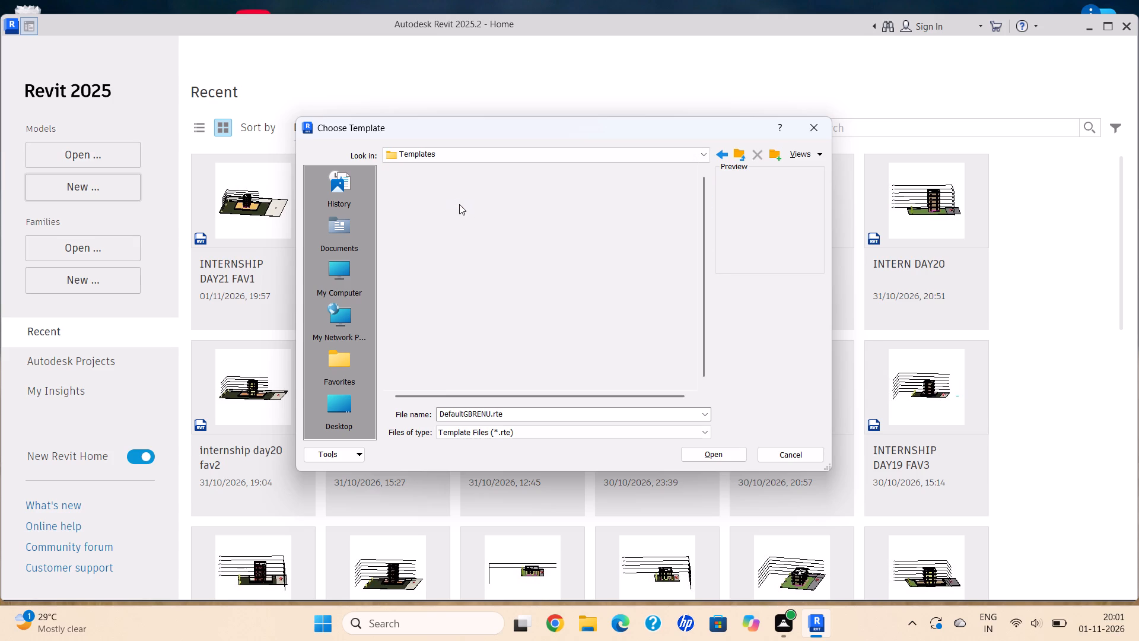
scroll(474, 312, "down", 5)
double_click(471, 347)
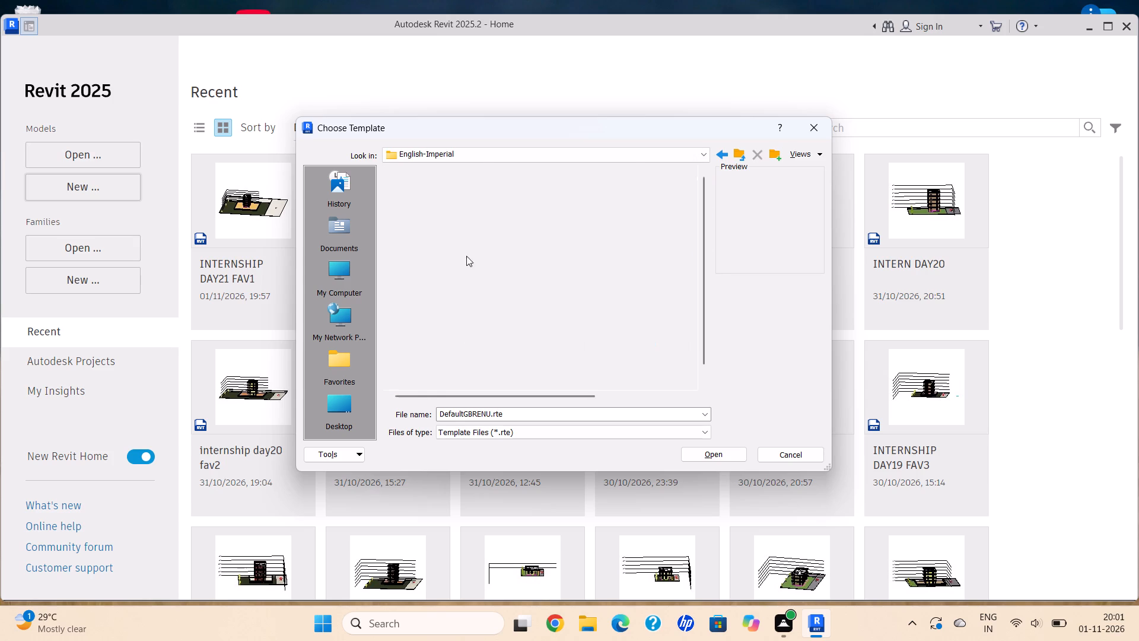
scroll(462, 369, "down", 6)
left_click(455, 338)
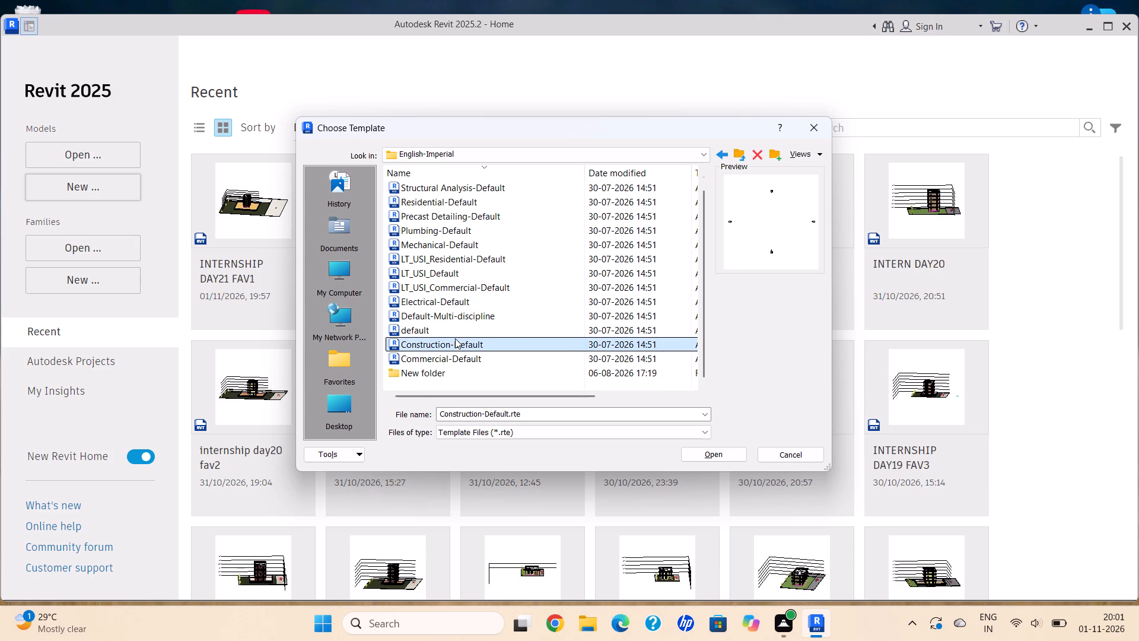
double_click(450, 332)
left_click(524, 373)
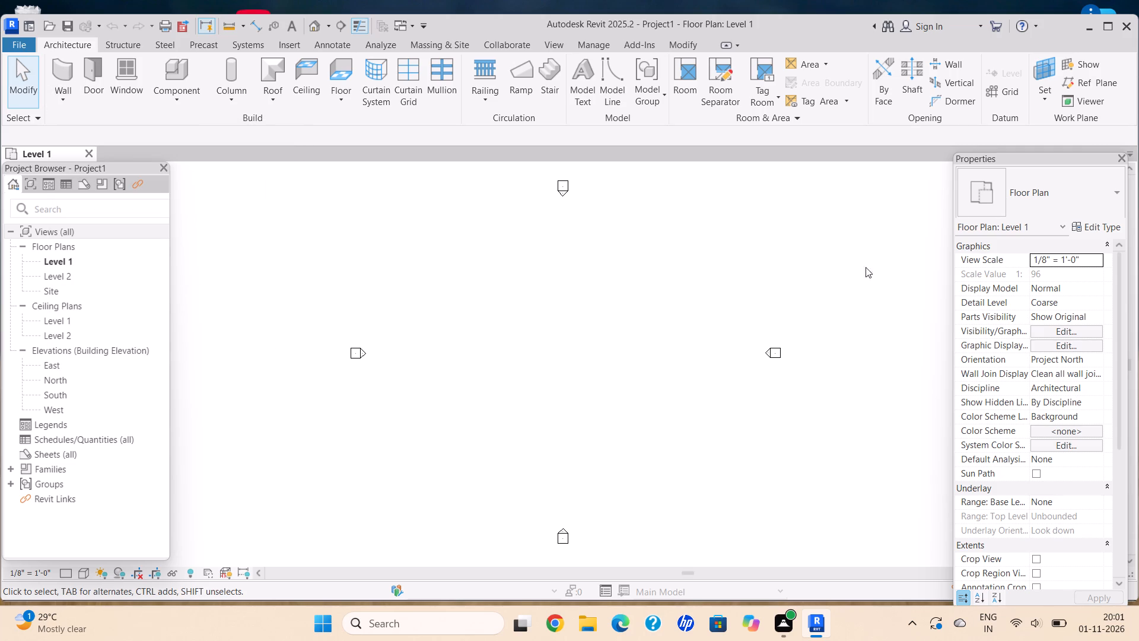
Link the CAD drawing internship1515.dwg from Documents into the Level 1 floor plan.
scroll(565, 303, "down", 1)
middle_click_drag(568, 322, 567, 332)
middle_click_drag(566, 338, 564, 344)
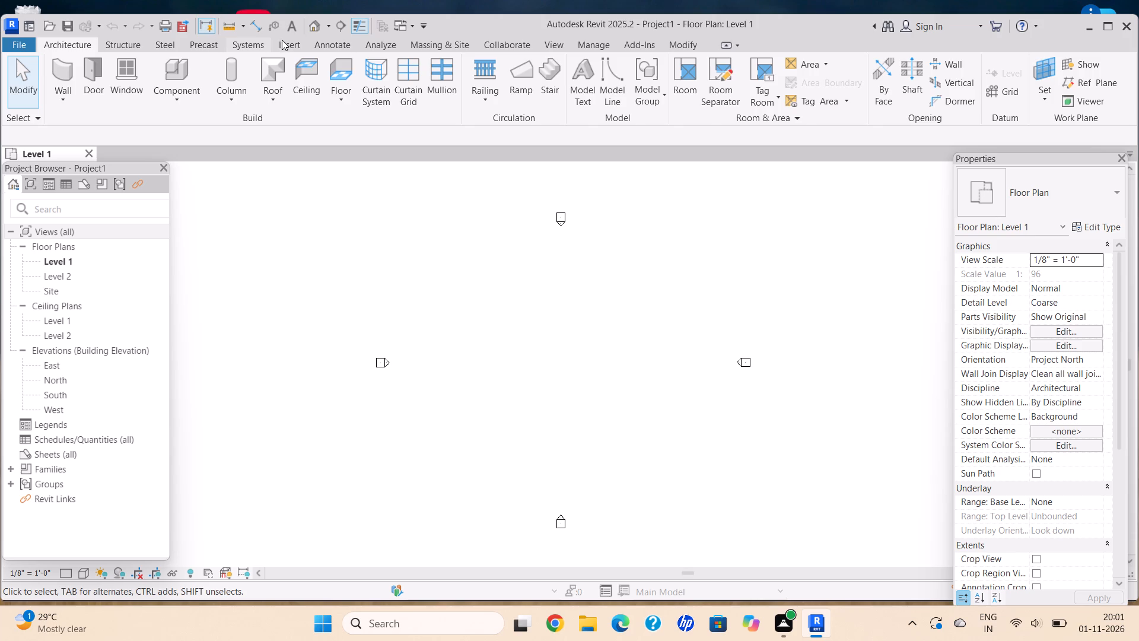
left_click(287, 45)
left_click(121, 97)
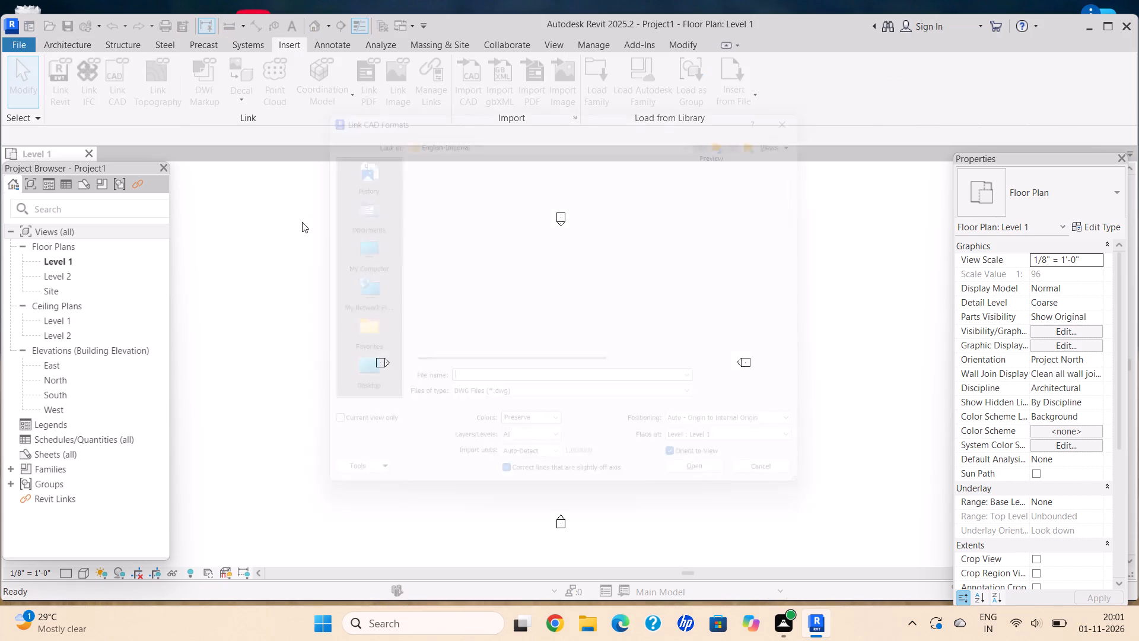
left_click(335, 196)
double_click(340, 196)
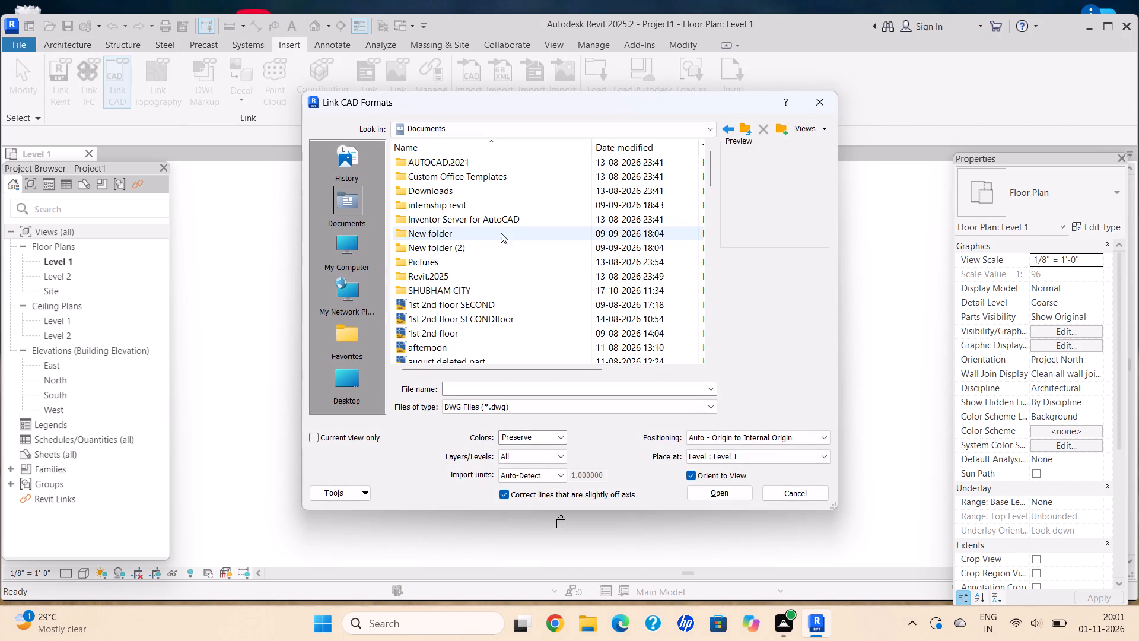
scroll(505, 228, "down", 12)
left_click(497, 247)
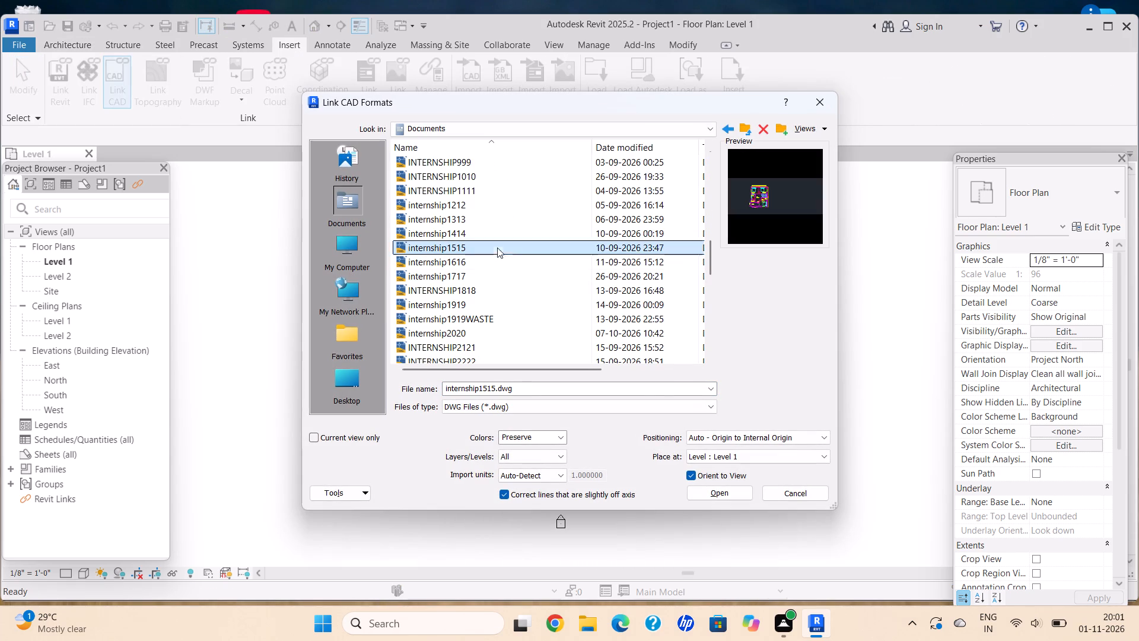
left_click(715, 497)
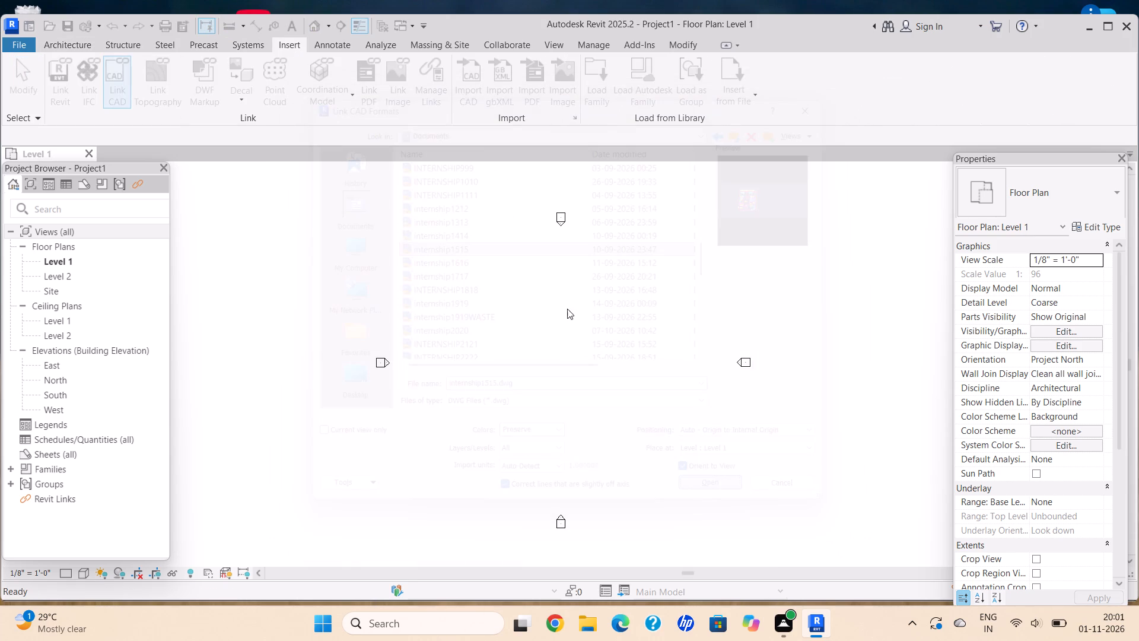
scroll(696, 265, "up", 8)
middle_click_drag(644, 313, 648, 296)
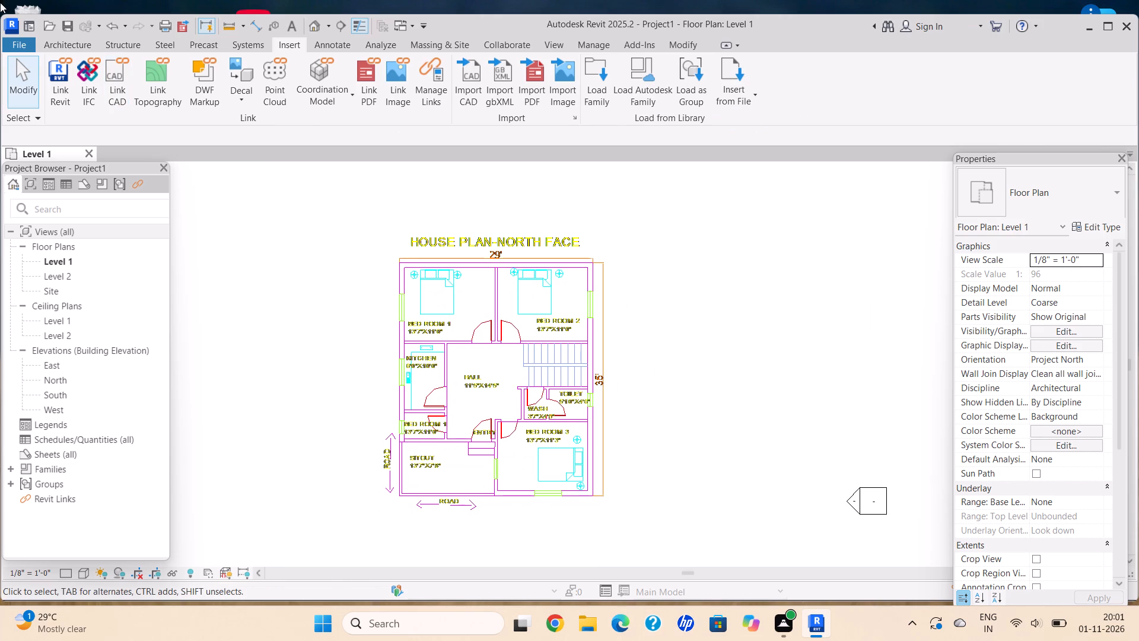
Start an architectural wall and set the structure layer thickness of the Generic - 8" type to 9".
left_click(67, 47)
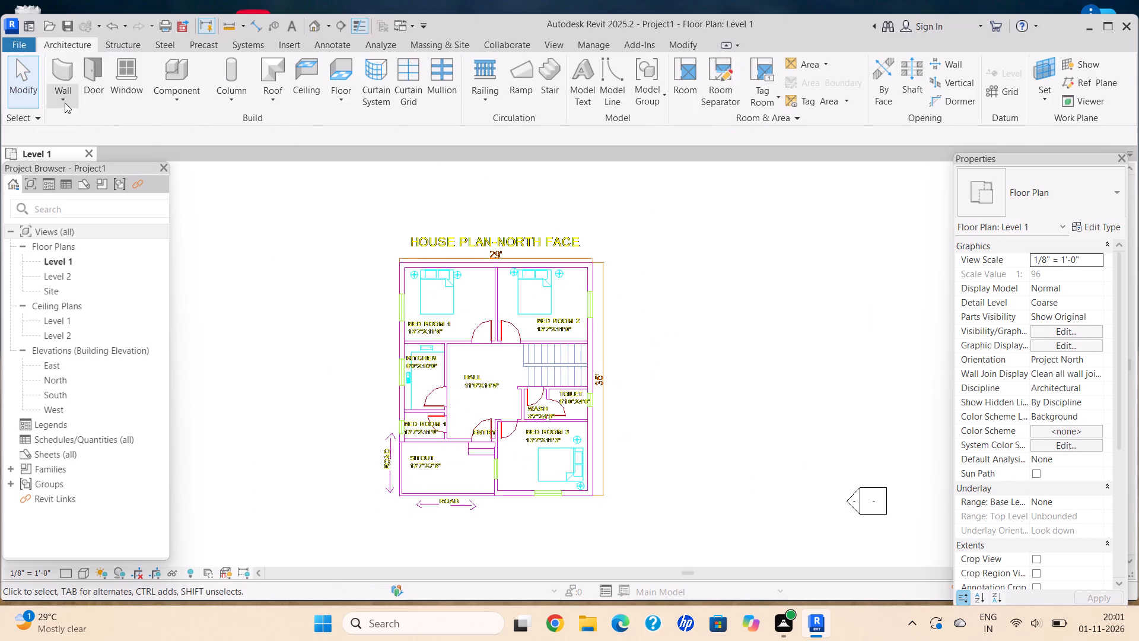
left_click(65, 103)
left_click(86, 125)
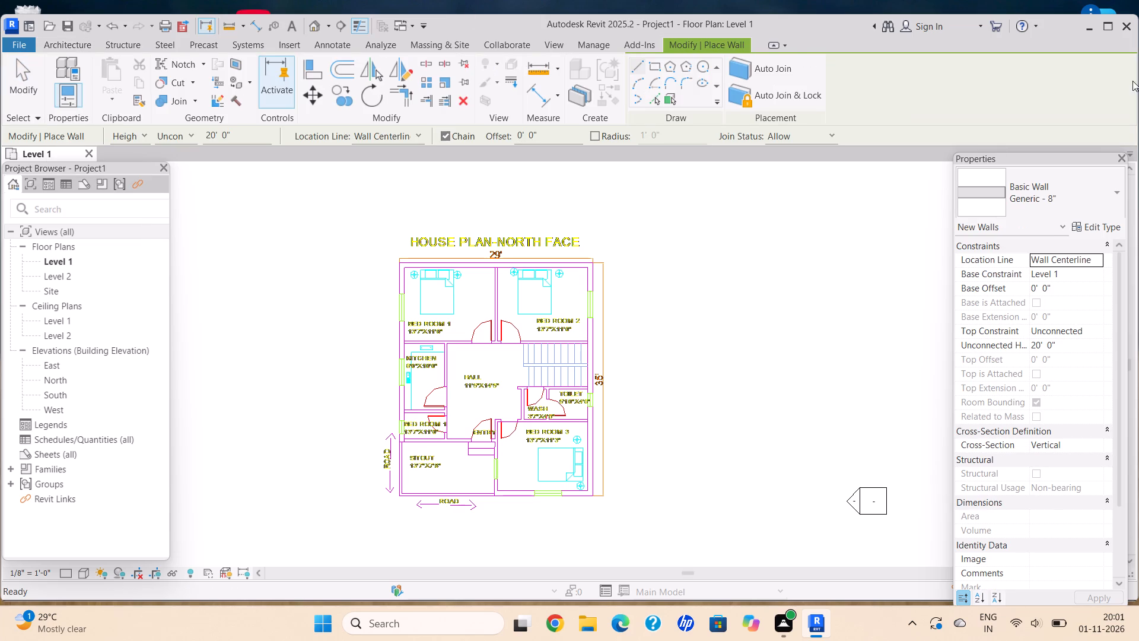
left_click(1102, 226)
left_click(834, 223)
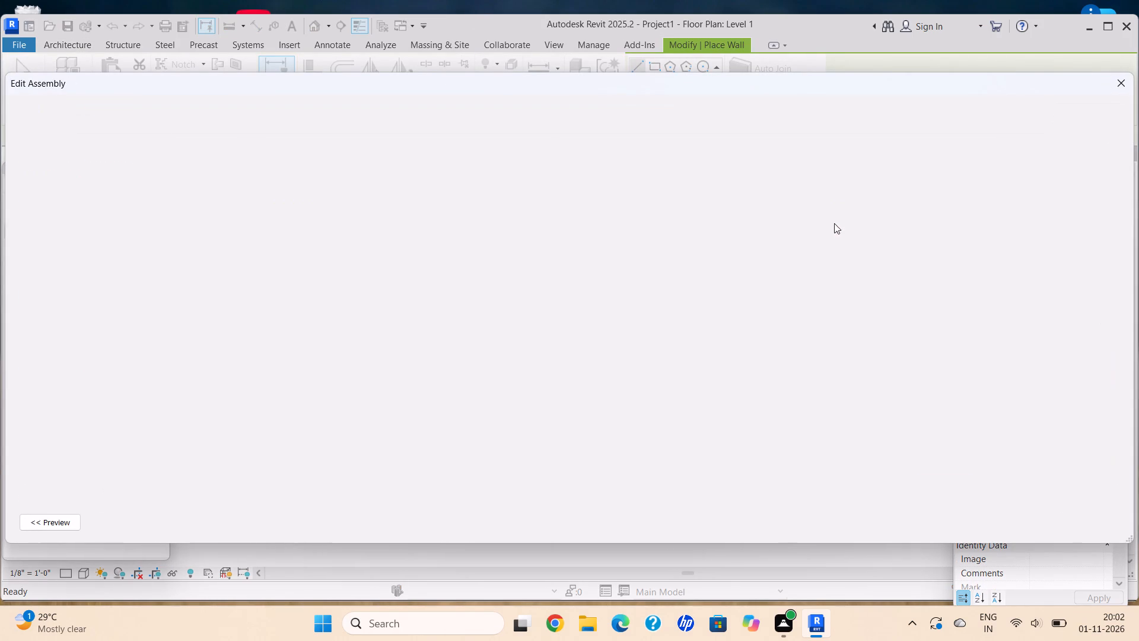
left_click(537, 222)
key("BackSpace")
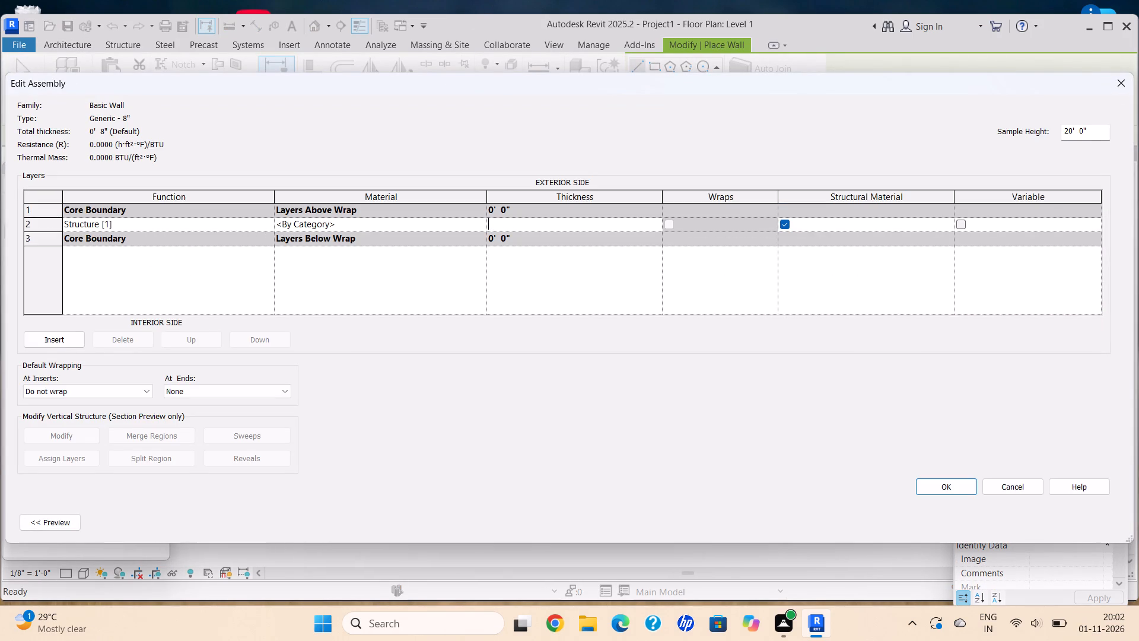
key("9")
key("shift+quotedbl")
key("Return")
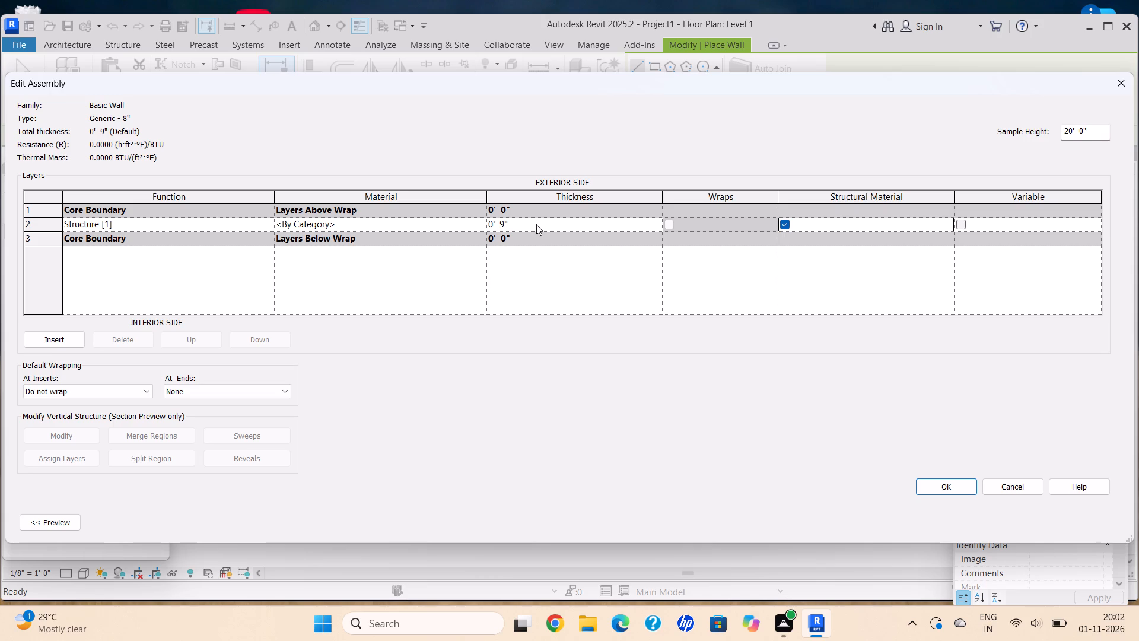
Set the wall assembly's sample height to 10' and apply the type changes.
left_click(1100, 134)
key("BackSpace")
key("BackSpace")
key("BackSpace")
key("BackSpace")
key("BackSpace")
key("BackSpace")
key("BackSpace")
key("BackSpace")
key("BackSpace")
key("BackSpace")
key("BackSpace")
key("BackSpace")
key("BackSpace")
key("BackSpace")
key("BackSpace")
type("10'")
key("Return")
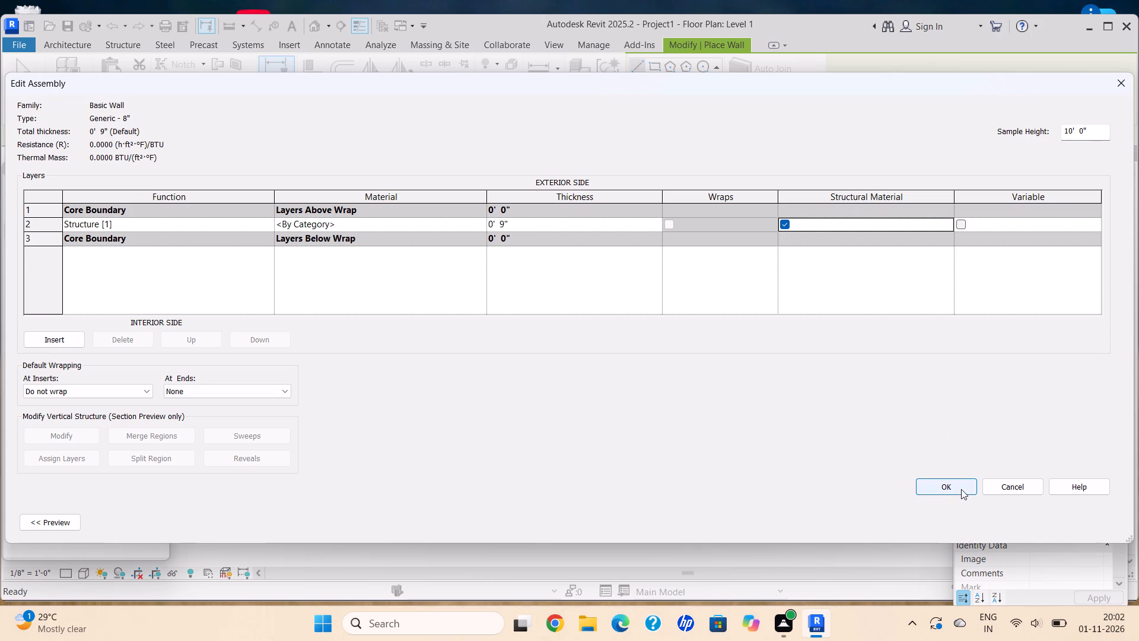
left_click(961, 489)
left_click(1101, 521)
left_click(953, 526)
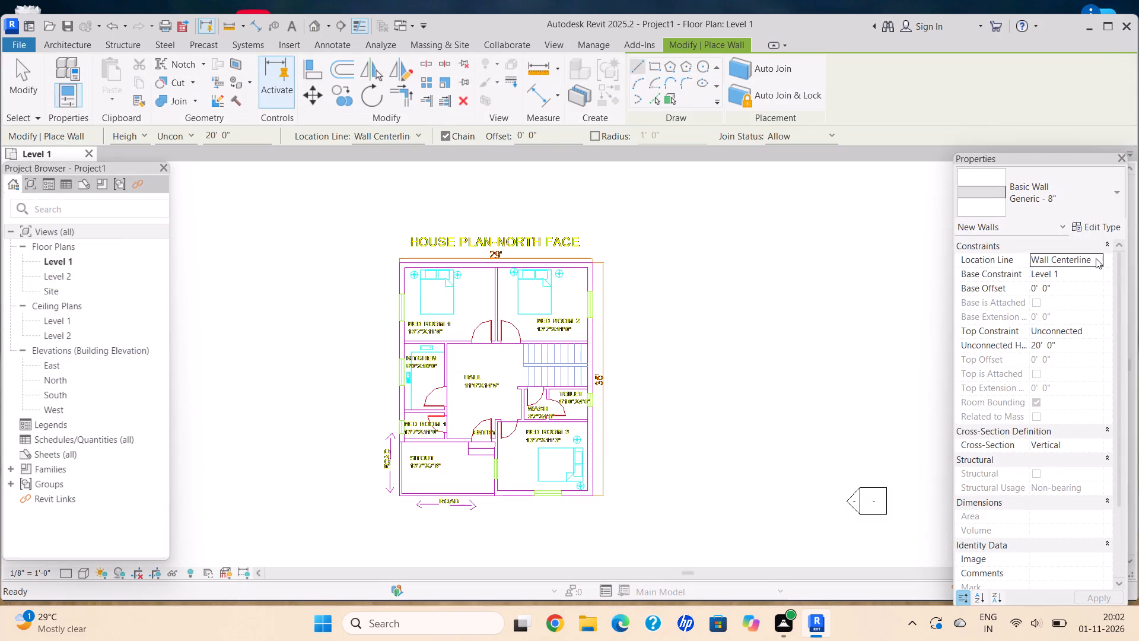
Set the new walls' location line to Finish Face: Exterior and their unconnected height to 10'.
left_click(1096, 258)
left_click(1076, 296)
left_click(1083, 340)
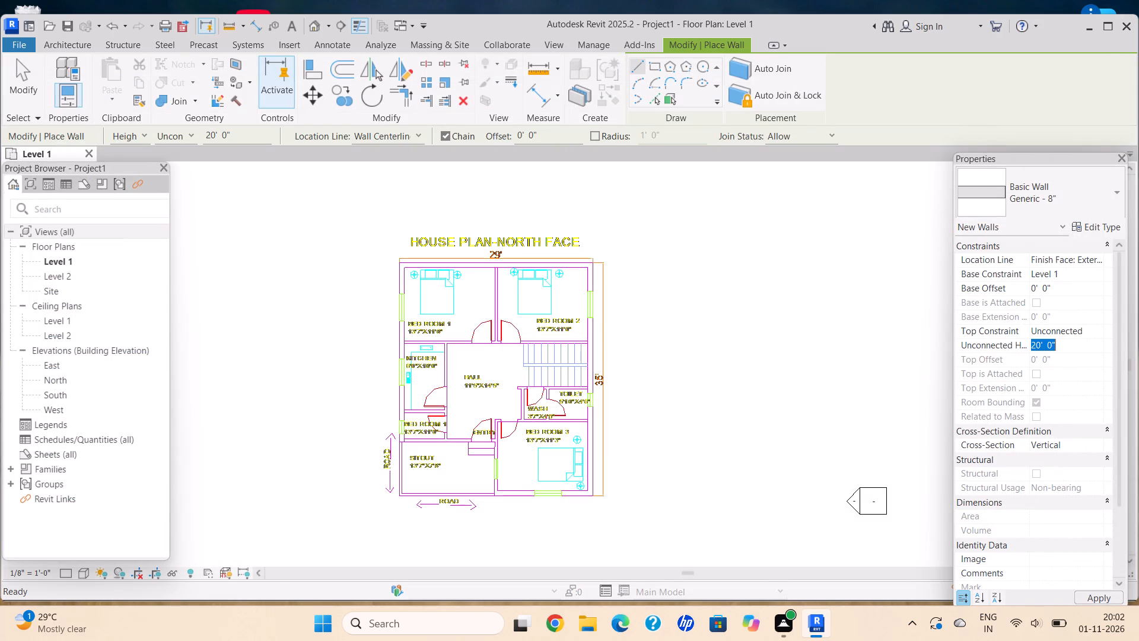
key("BackSpace")
type("10'")
key("Return")
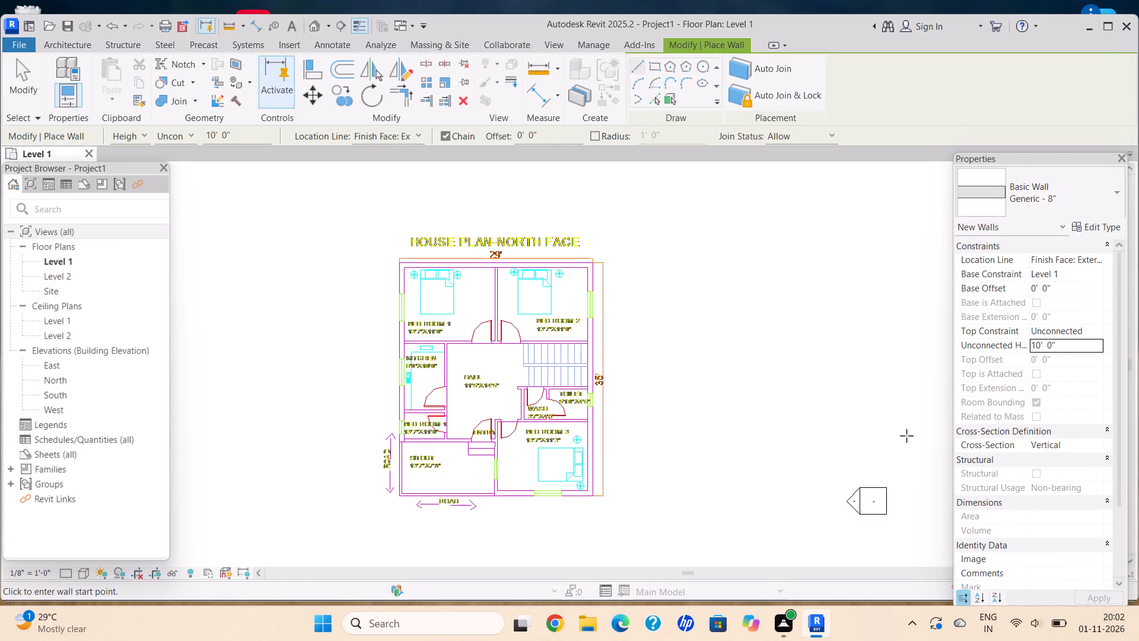
Draw the exterior wall along the plan's top edge, about 29' between the outer corners of Bed Room 1 and Bed Room 2.
scroll(723, 348, "down", 1)
scroll(401, 279, "up", 7)
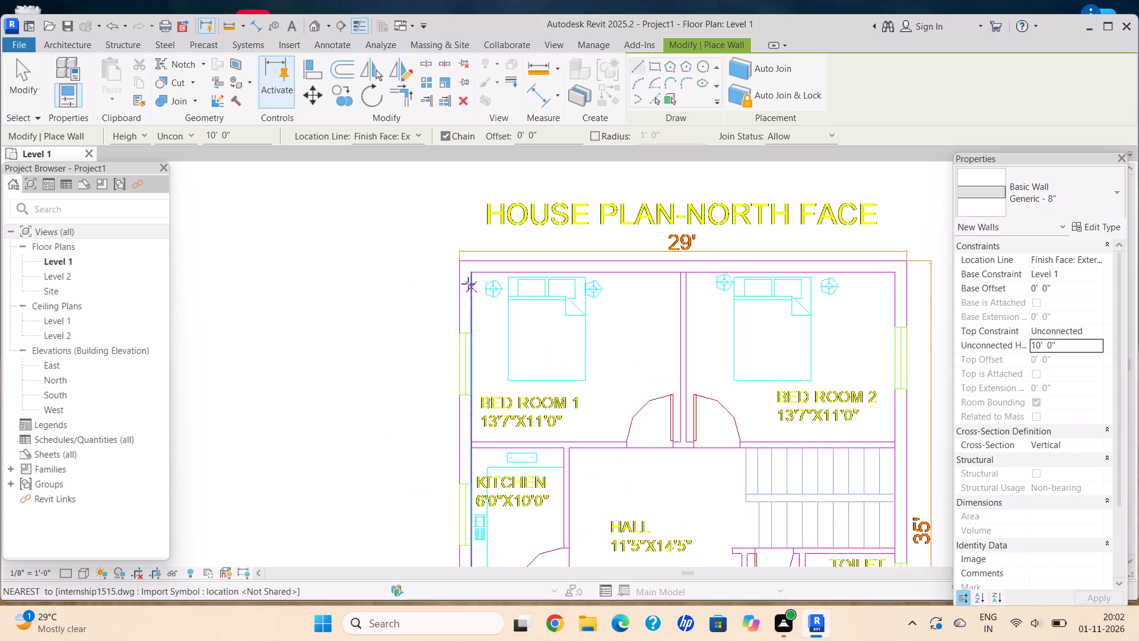
scroll(462, 262, "up", 7)
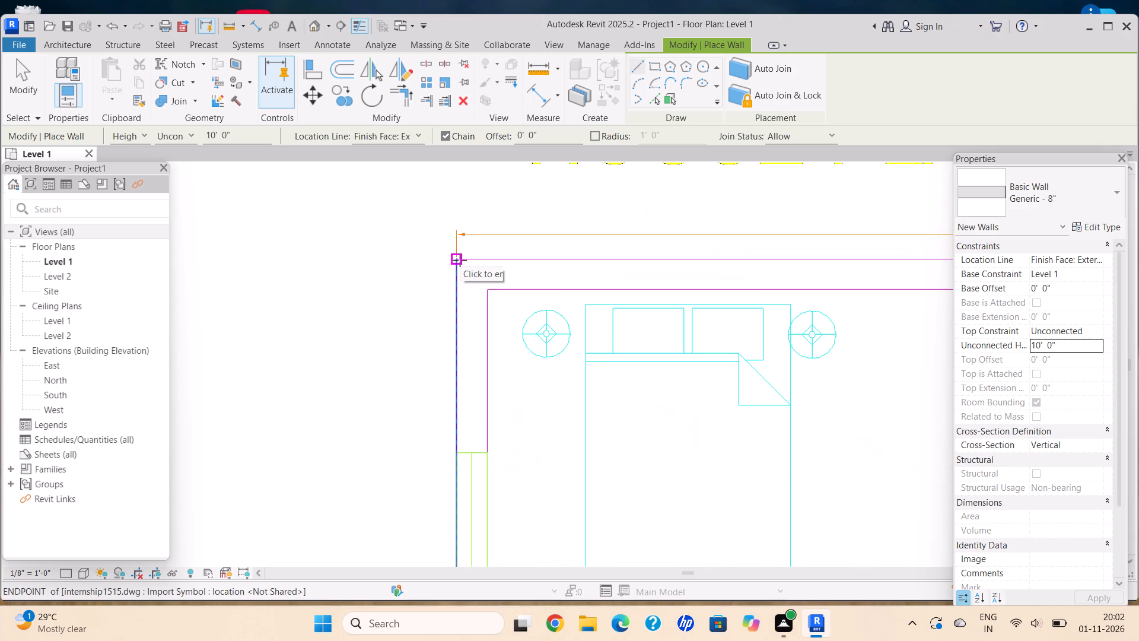
scroll(447, 259, "up", 6)
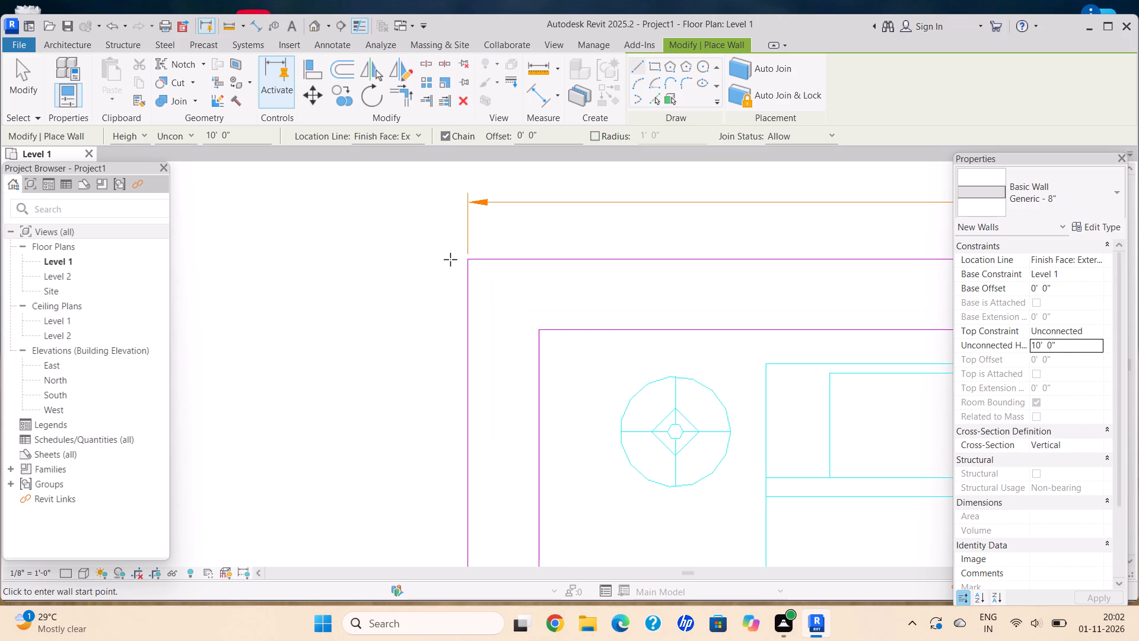
left_click(468, 258)
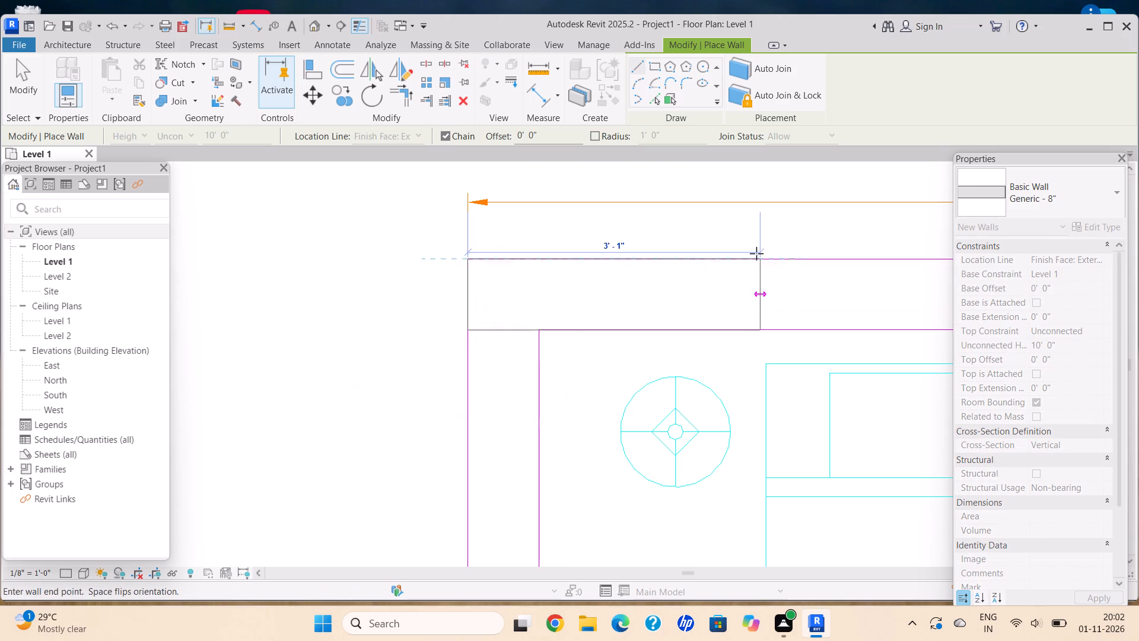
middle_click_drag(756, 252, 415, 242)
scroll(629, 259, "up", 1)
scroll(696, 230, "down", 3)
middle_click_drag(693, 233, 446, 272)
middle_click_drag(732, 277, 389, 273)
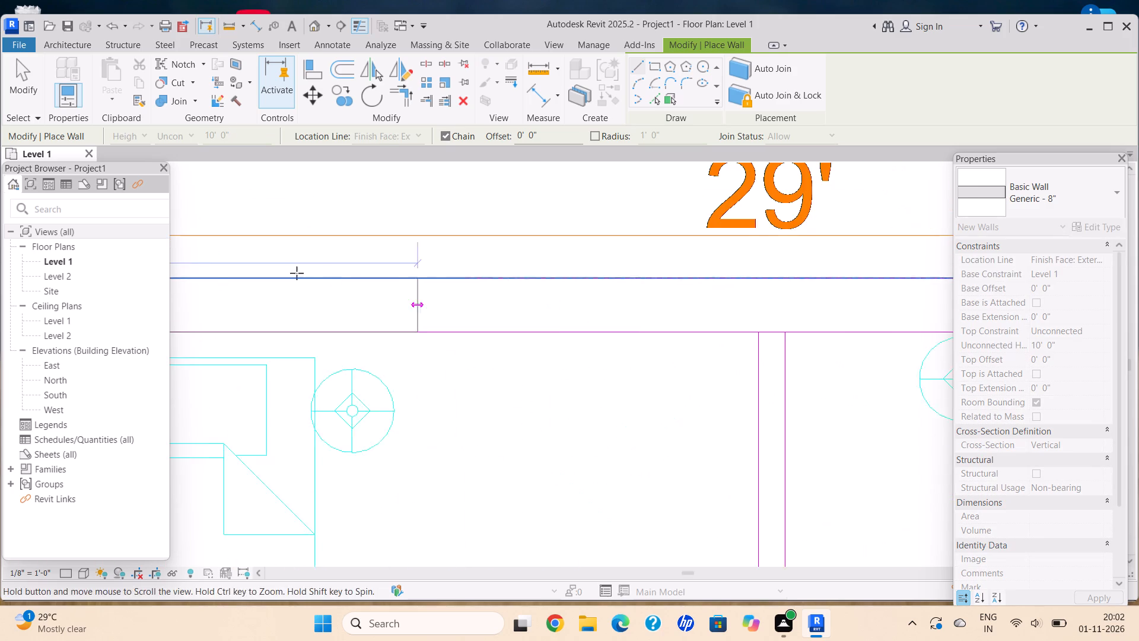
scroll(719, 247, "down", 5)
middle_click_drag(624, 247, 378, 231)
middle_click_drag(737, 247, 450, 242)
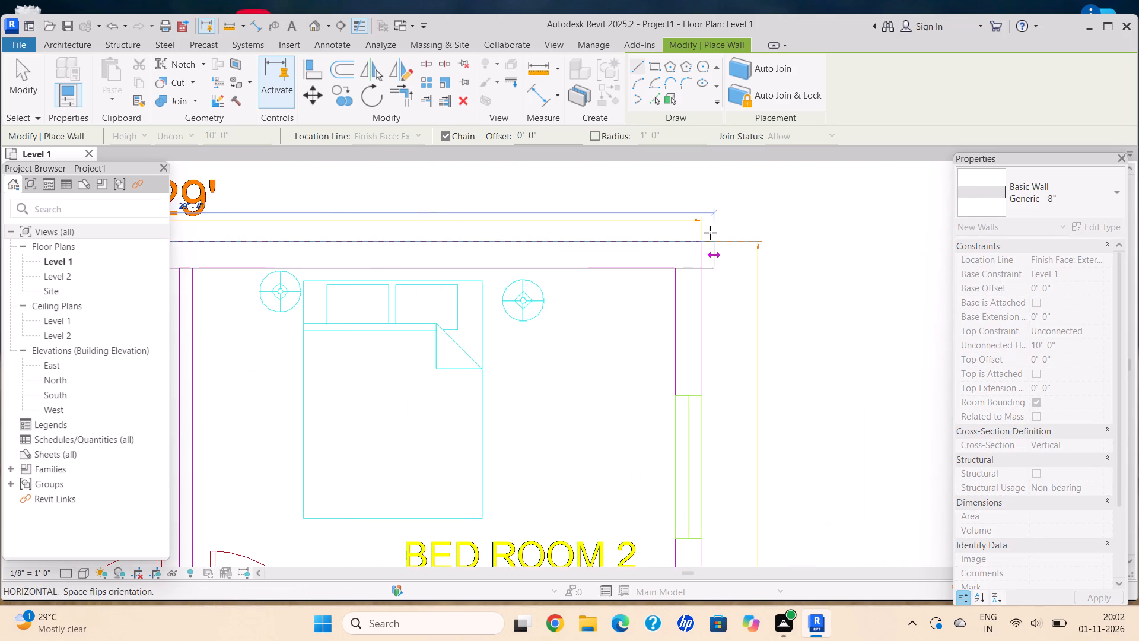
scroll(710, 233, "up", 9)
left_click(702, 262)
Continue the exterior wall about 35' down the plan's right edge to the outer corner at Bed Room 3.
scroll(718, 424, "down", 5)
middle_click_drag(719, 419, 715, 258)
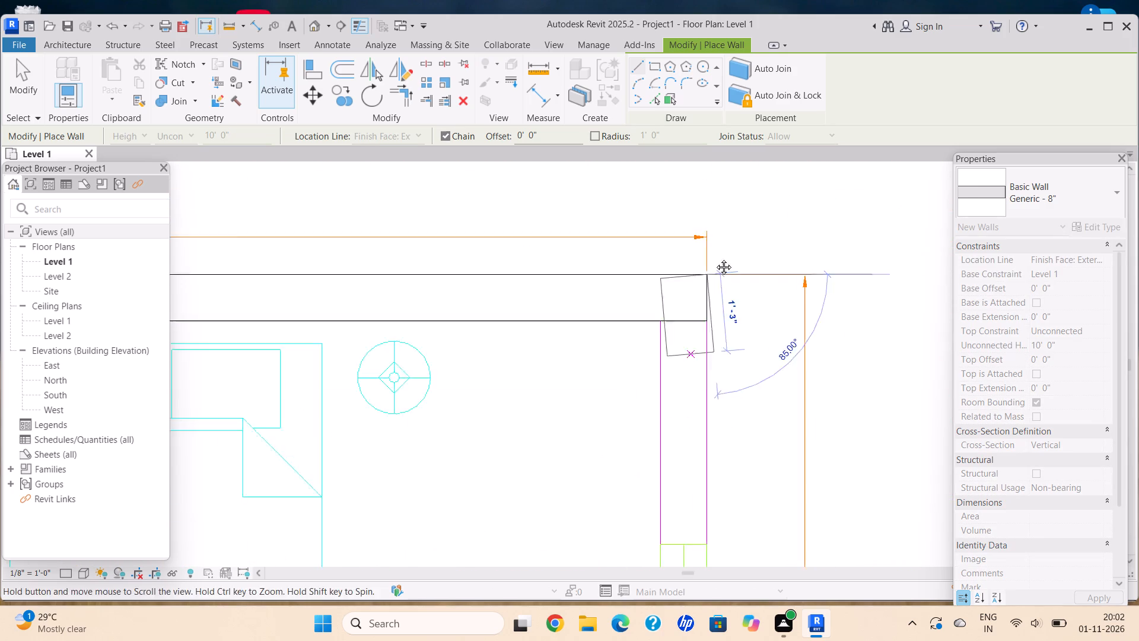
middle_click_drag(715, 258, 712, 196)
scroll(715, 258, "down", 3)
scroll(677, 437, "down", 3)
middle_click_drag(677, 437, 719, 285)
middle_click_drag(703, 414, 716, 205)
scroll(716, 202, "down", 1)
middle_click_drag(739, 400, 769, 211)
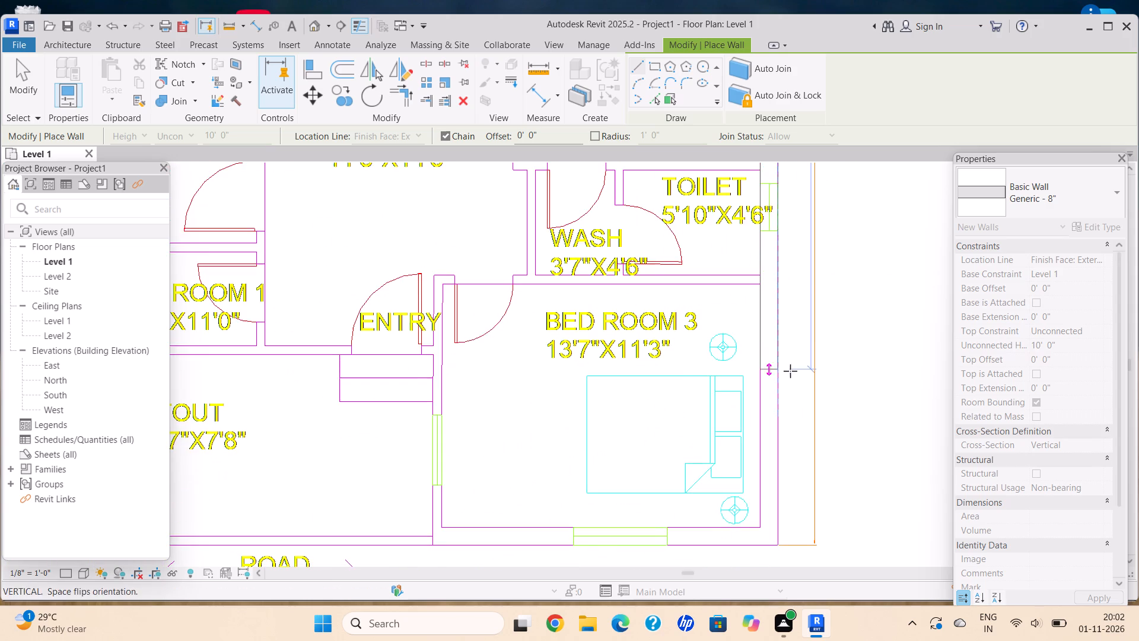
middle_click_drag(790, 360, 782, 217)
scroll(754, 404, "up", 11)
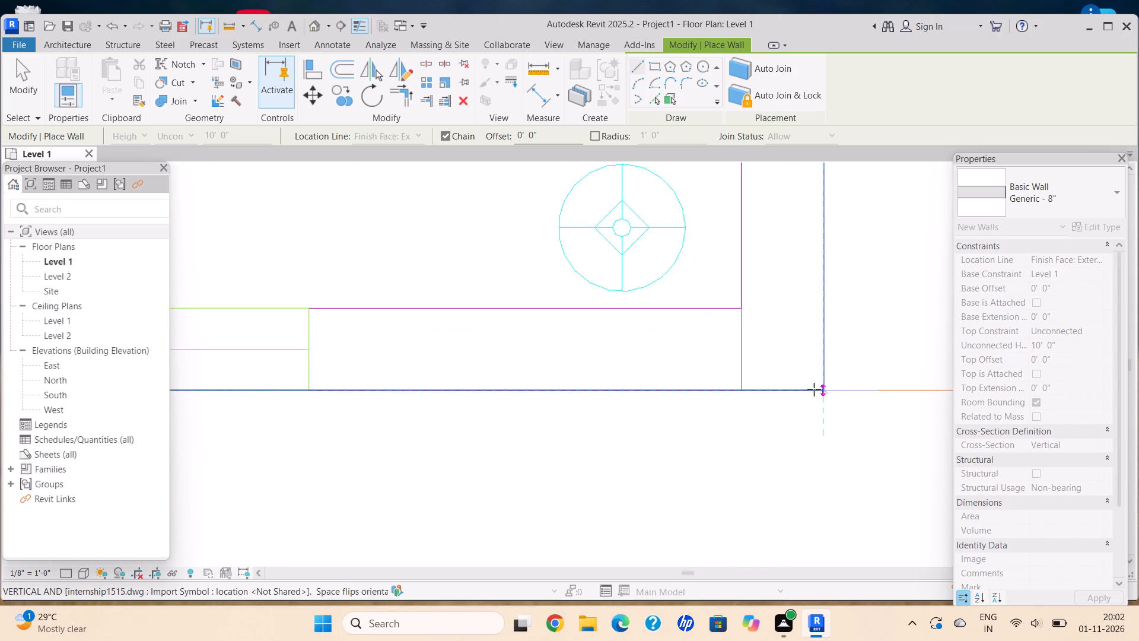
left_click(820, 392)
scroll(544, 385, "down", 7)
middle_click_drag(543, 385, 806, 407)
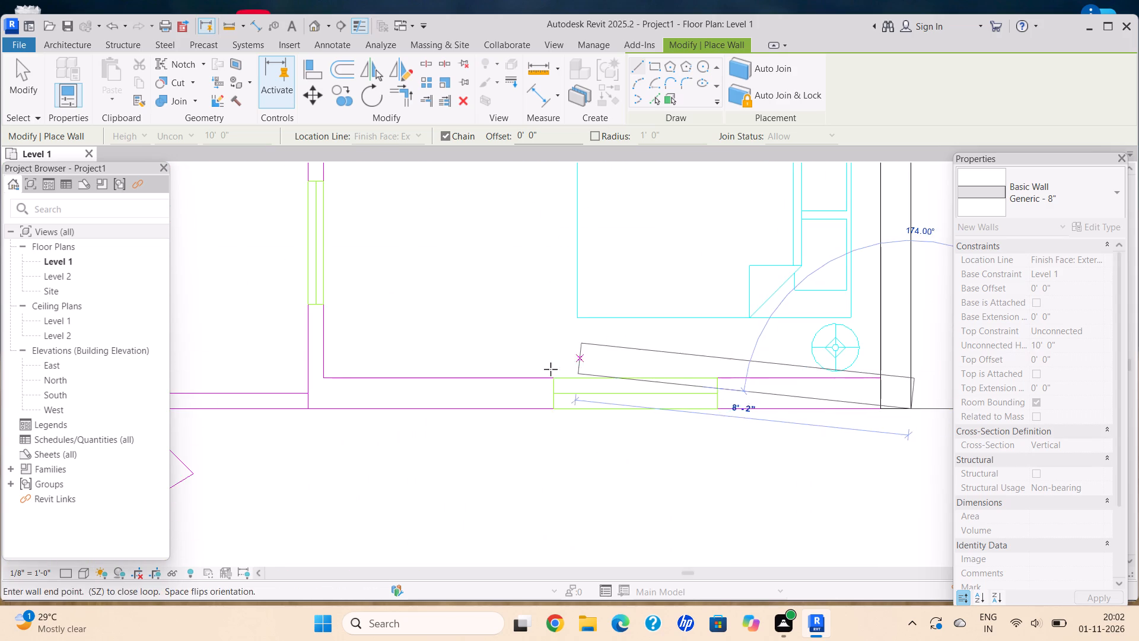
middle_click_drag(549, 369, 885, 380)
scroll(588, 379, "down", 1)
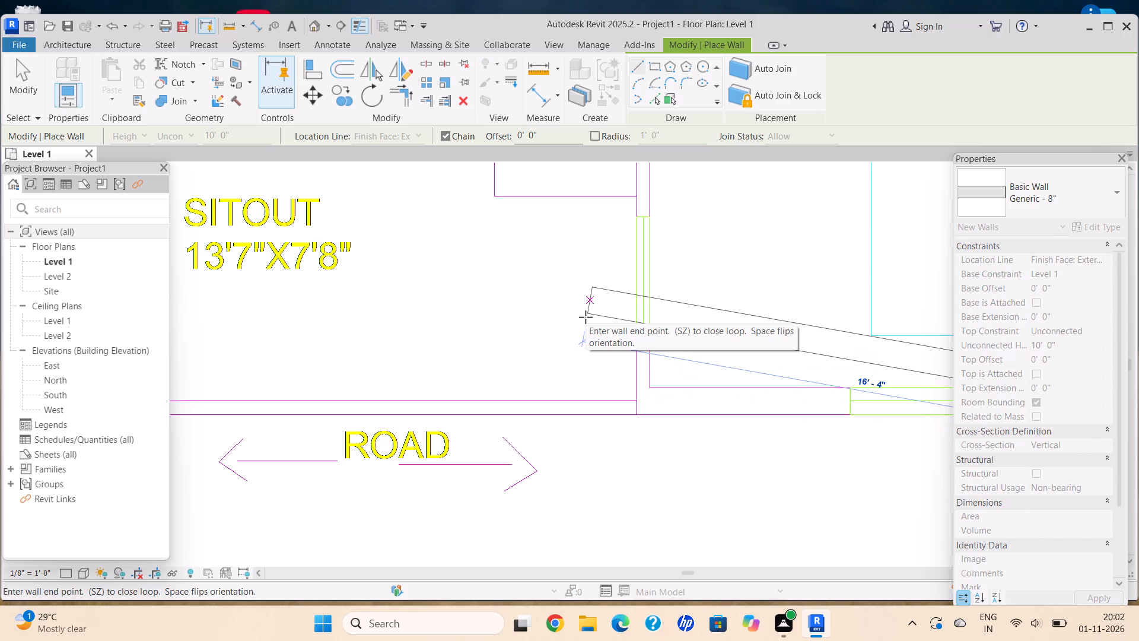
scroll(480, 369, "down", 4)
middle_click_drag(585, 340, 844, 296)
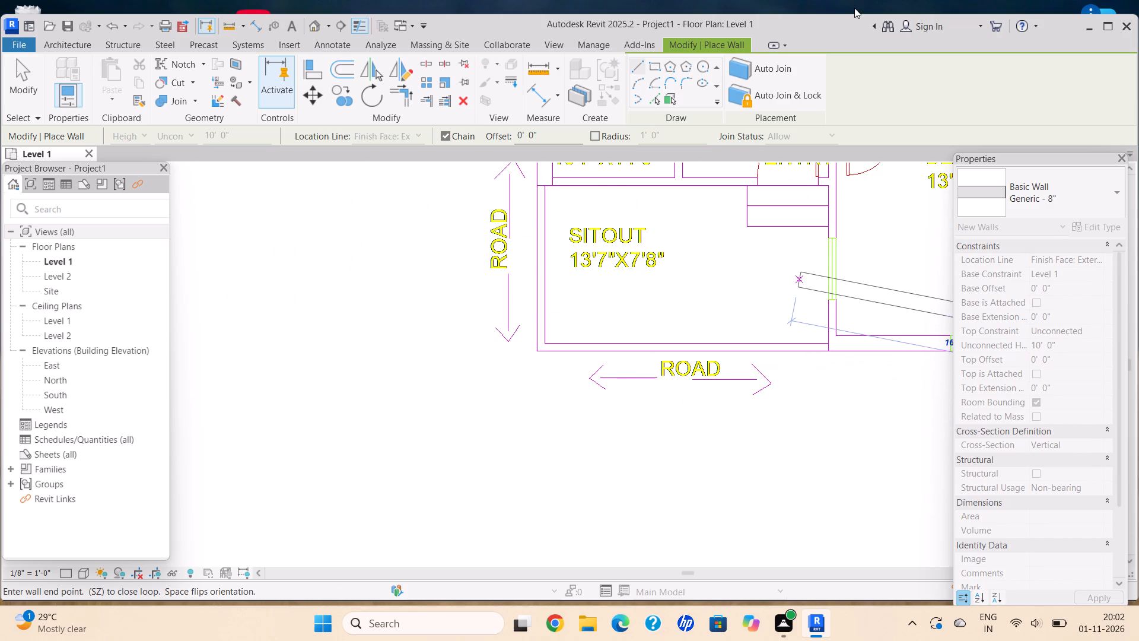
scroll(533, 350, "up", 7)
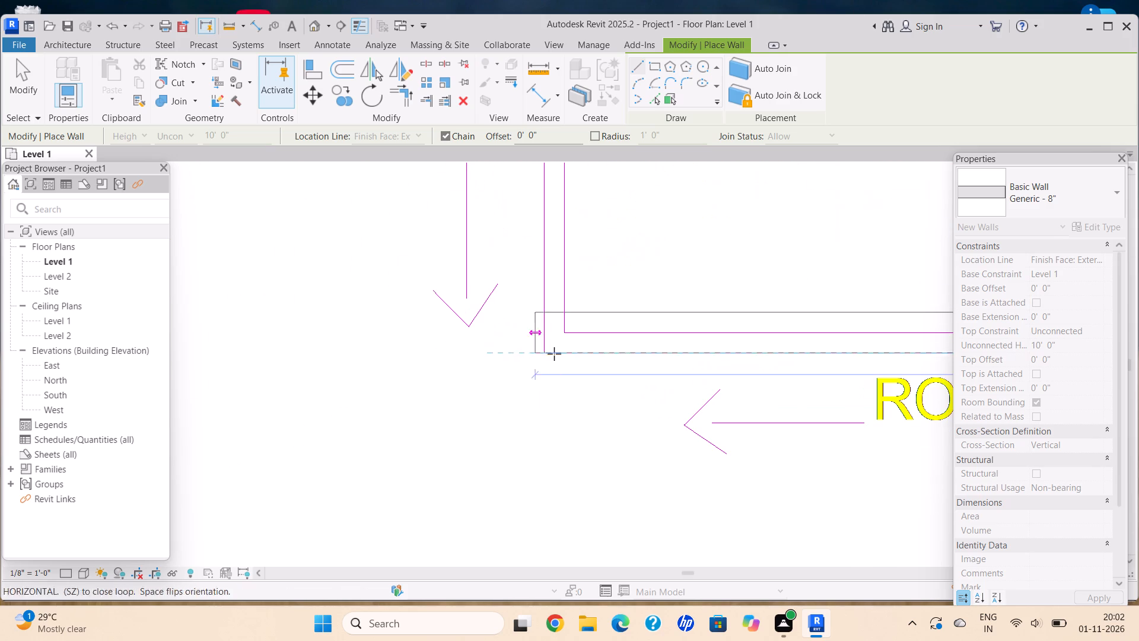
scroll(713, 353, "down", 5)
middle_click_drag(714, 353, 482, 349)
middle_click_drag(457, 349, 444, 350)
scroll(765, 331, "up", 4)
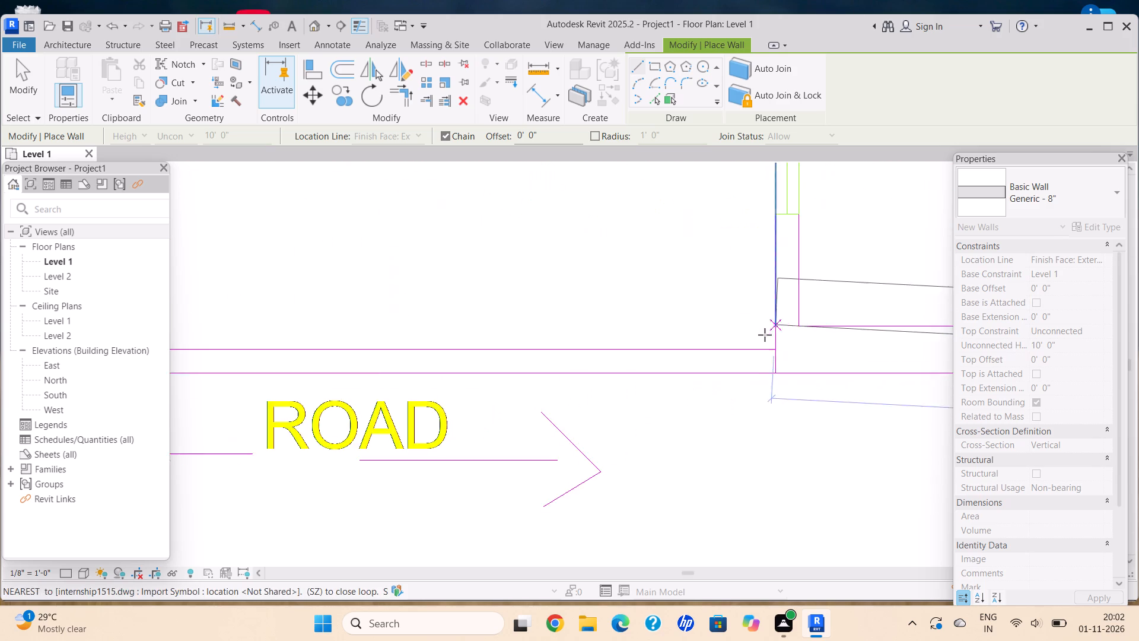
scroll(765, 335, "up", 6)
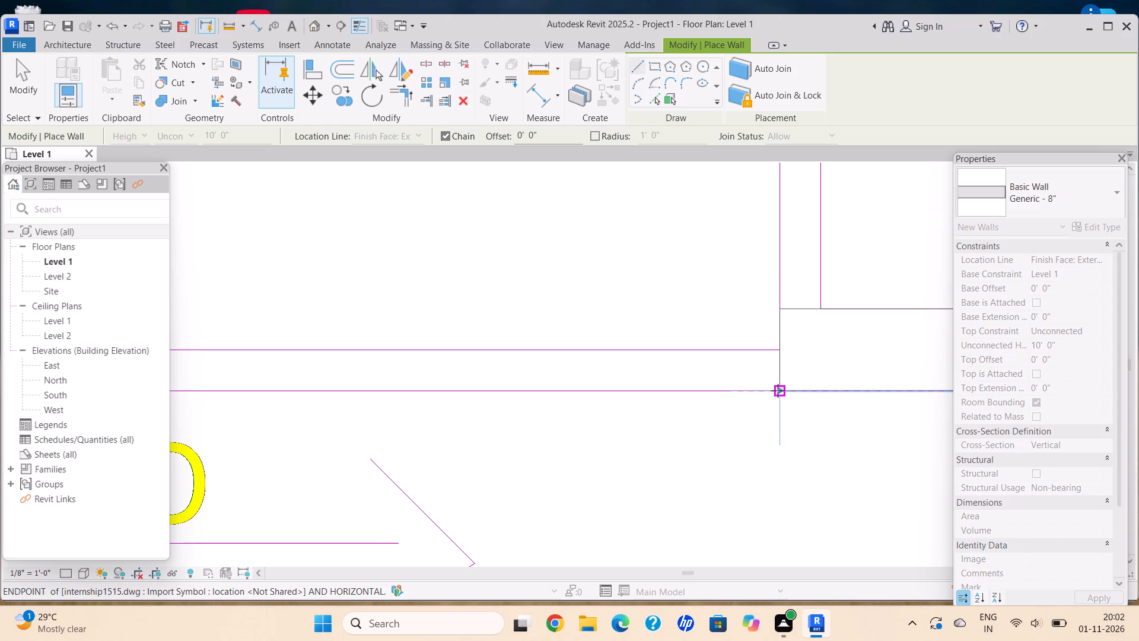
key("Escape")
Draw the exterior wall down the plan's left edge, from Bed Room 1's upper inner corner past the Kitchen to the top of the Sitout.
scroll(741, 389, "down", 14)
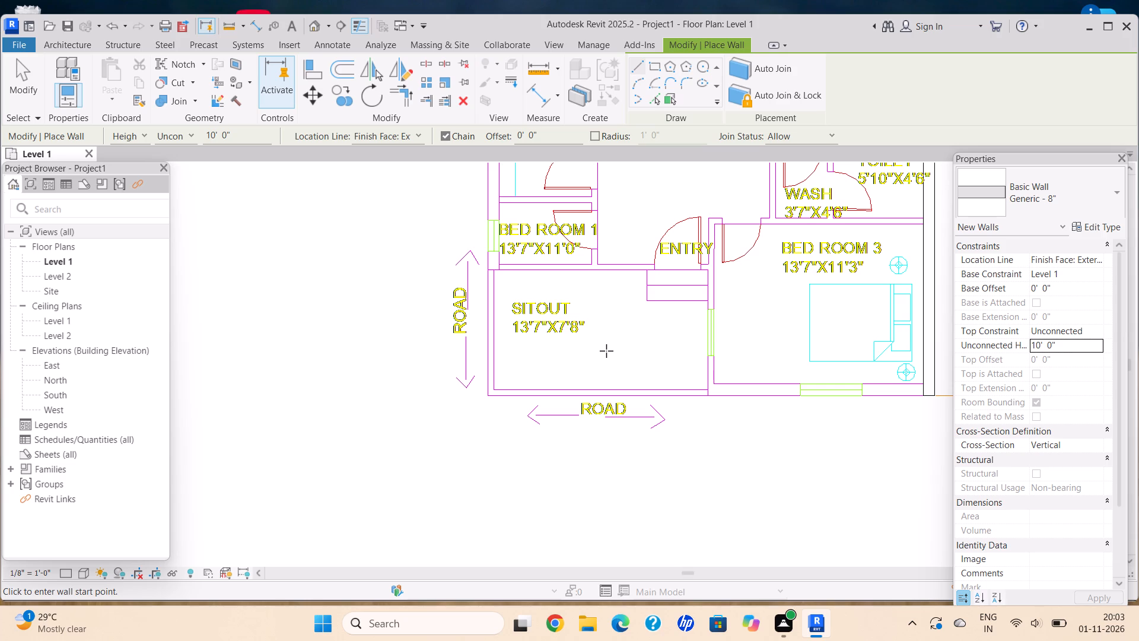
middle_click(636, 387)
scroll(561, 231, "up", 4)
middle_click_drag(397, 277, 539, 398)
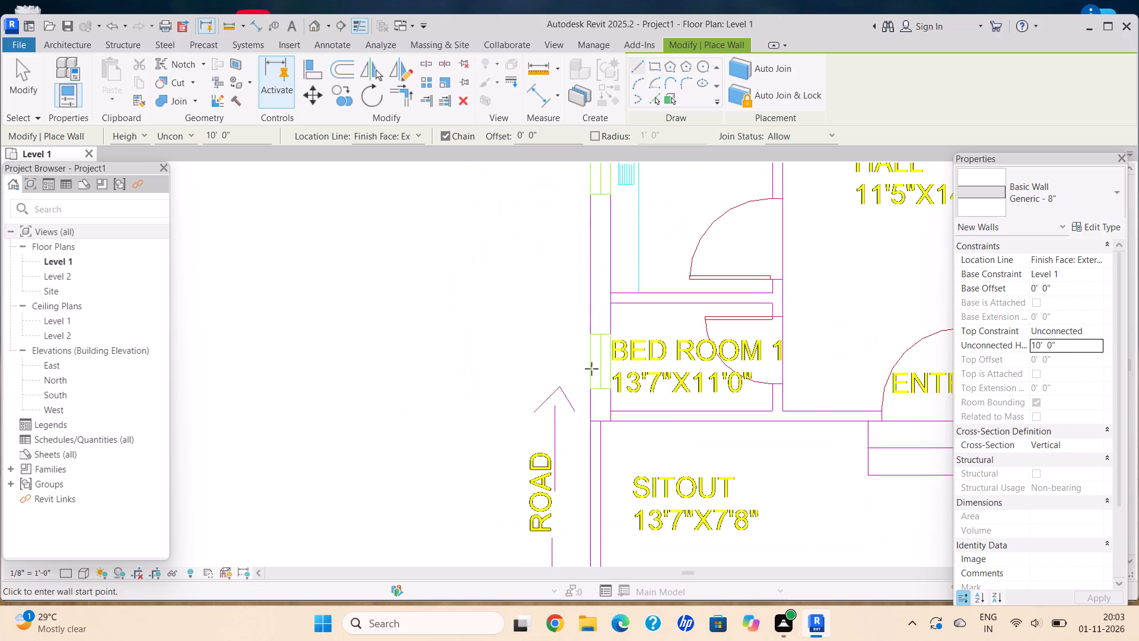
scroll(613, 334, "down", 4)
middle_click_drag(632, 370, 653, 439)
middle_click_drag(657, 228, 712, 386)
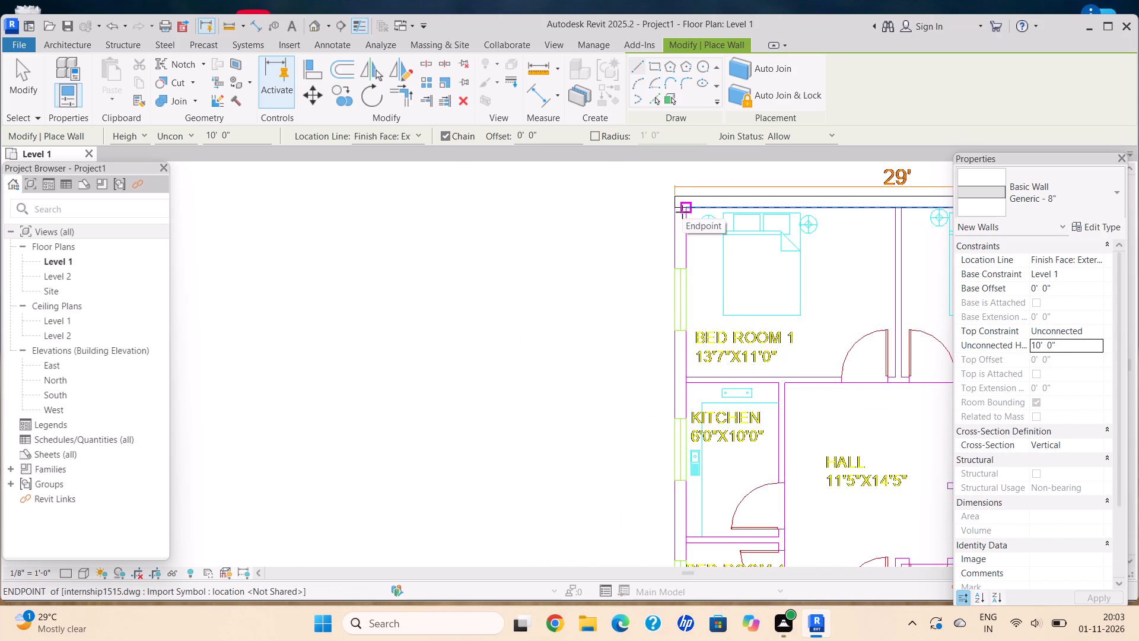
scroll(682, 212, "up", 8)
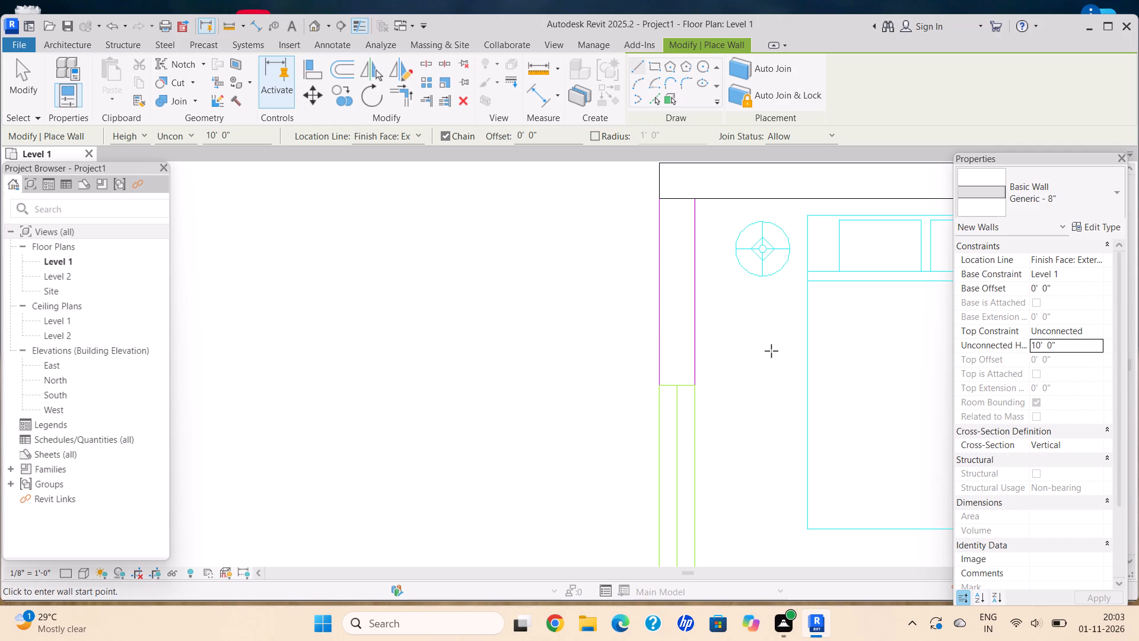
left_click(695, 199)
scroll(741, 504, "down", 4)
middle_click_drag(741, 481, 720, 409)
middle_click_drag(708, 332, 696, 247)
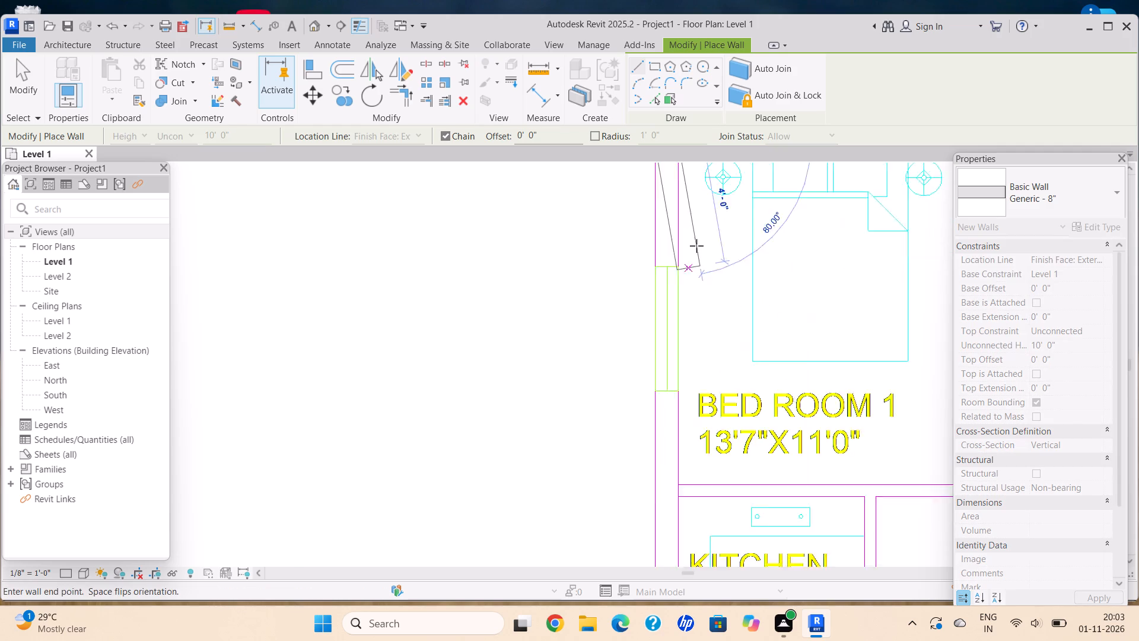
scroll(696, 246, "down", 2)
middle_click_drag(669, 481, 694, 321)
scroll(694, 321, "down", 1)
middle_click_drag(699, 481, 717, 338)
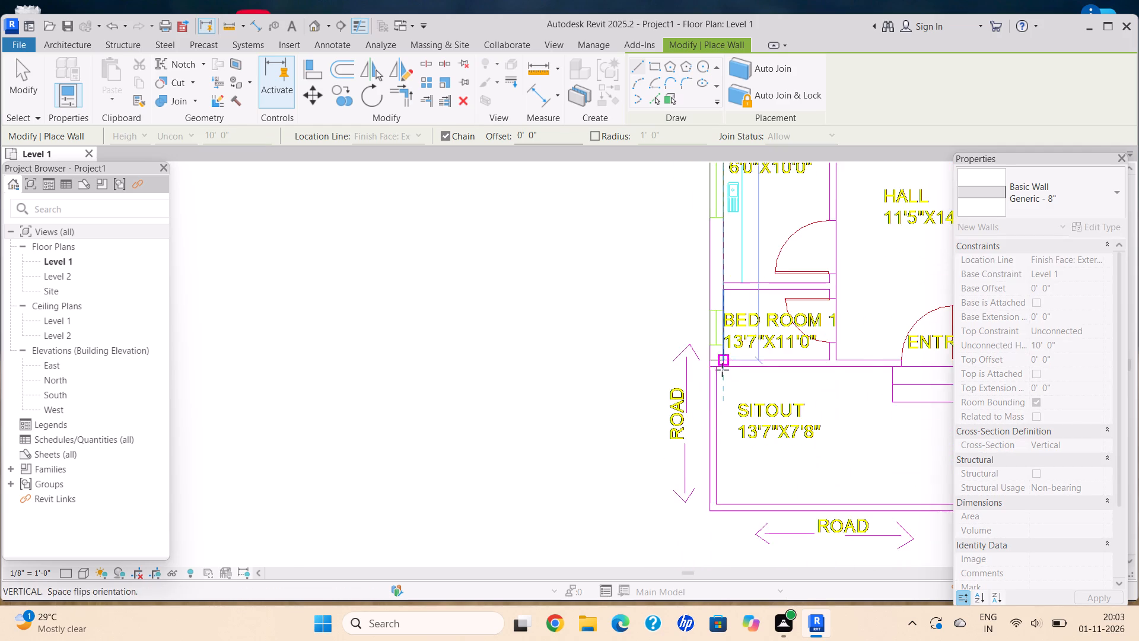
scroll(722, 370, "up", 16)
left_click(735, 335)
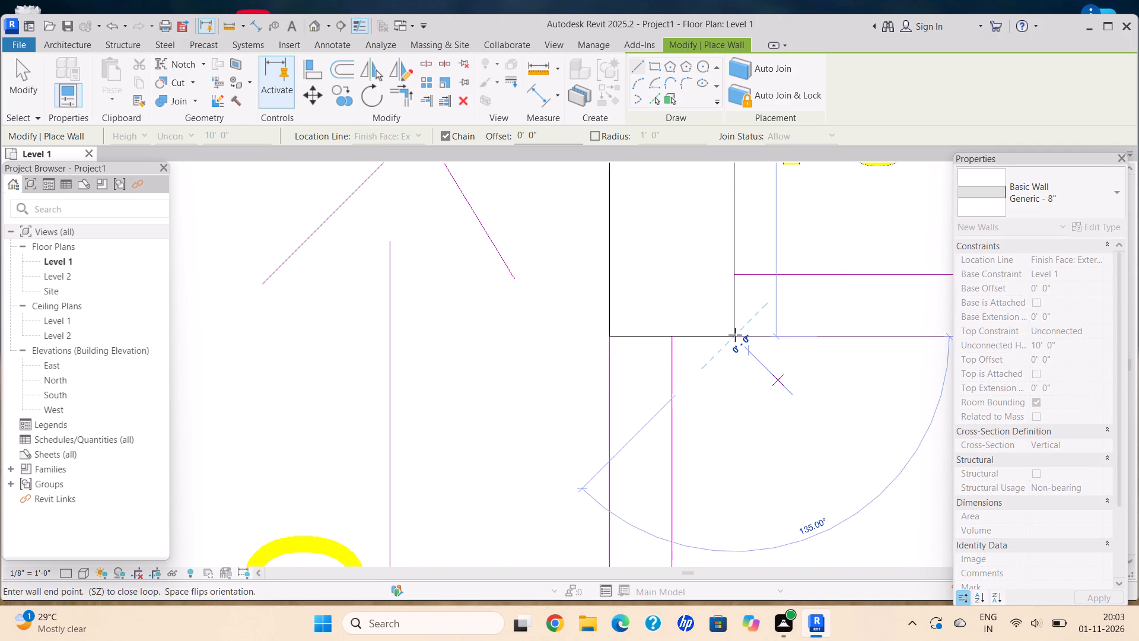
key("Escape")
Choose the Generic - 5" wall type for new walls and set its structure layer thickness to 4.5".
scroll(642, 385, "down", 12)
middle_click_drag(553, 385, 494, 385)
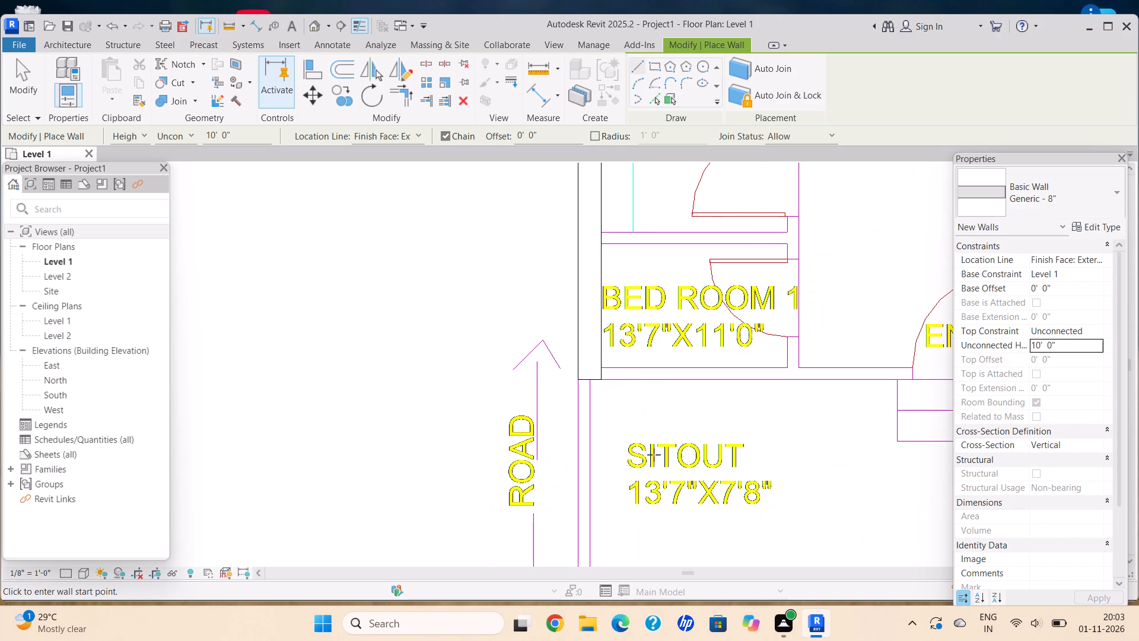
left_click(75, 42)
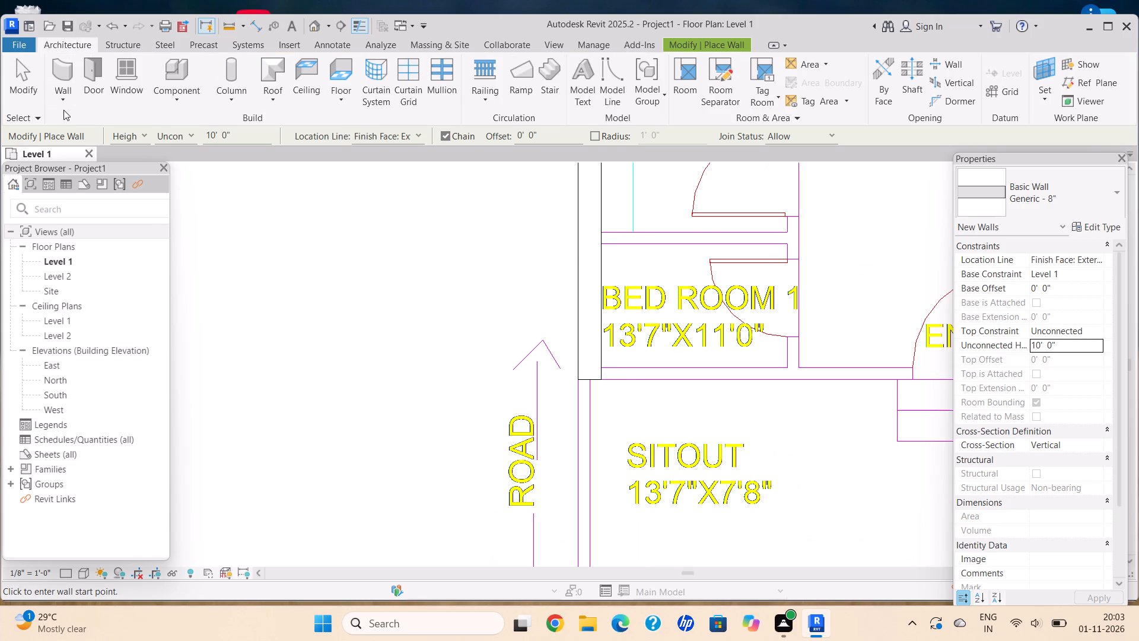
left_click(62, 100)
left_click(96, 124)
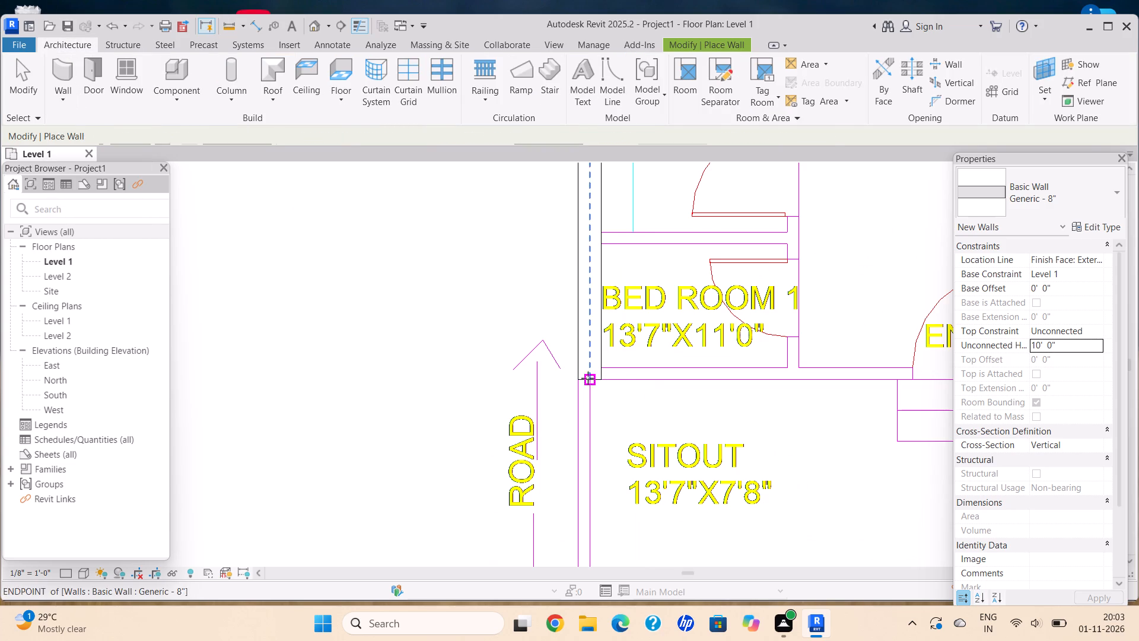
scroll(588, 378, "up", 5)
middle_click_drag(645, 385, 576, 336)
scroll(582, 341, "up", 5)
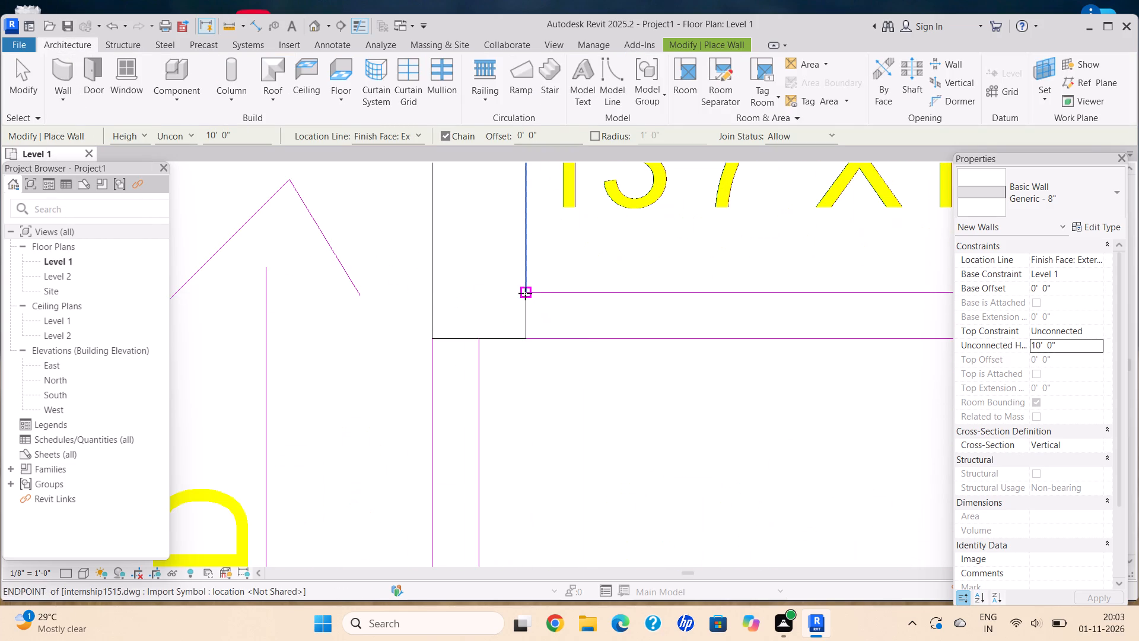
scroll(525, 293, "up", 11)
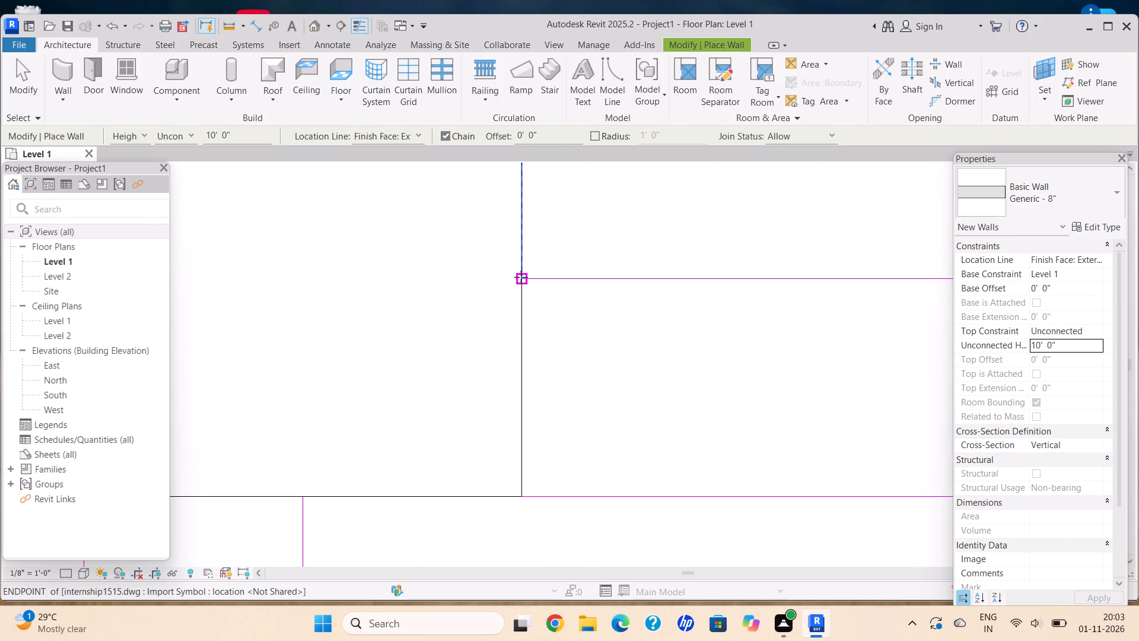
left_click(1039, 212)
scroll(1036, 323, "up", 2)
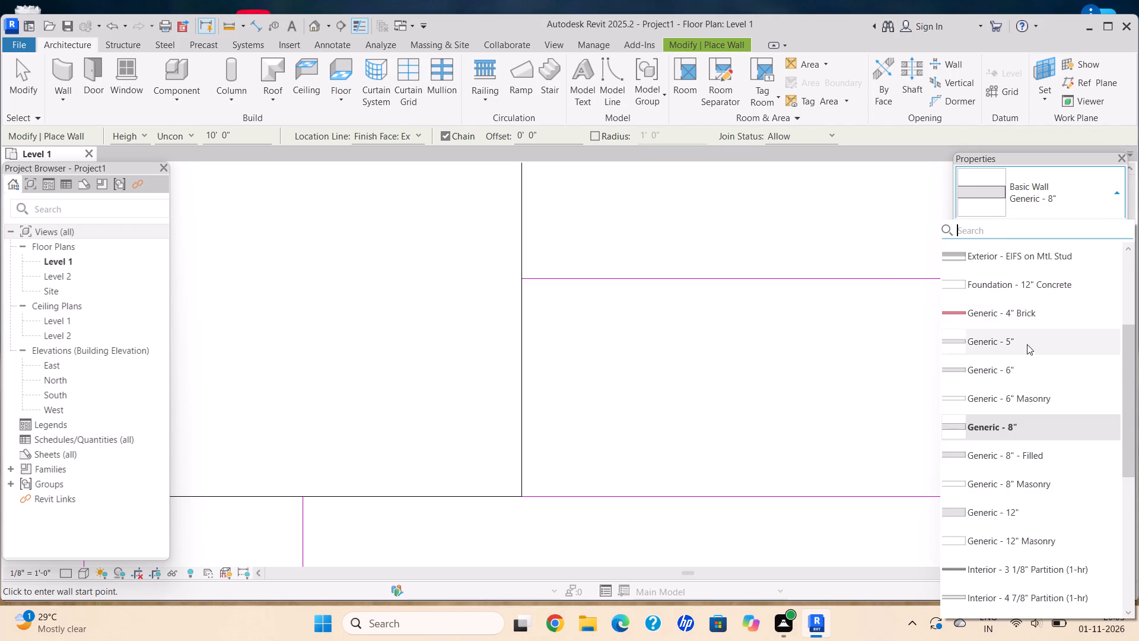
left_click(1022, 344)
left_click(1106, 227)
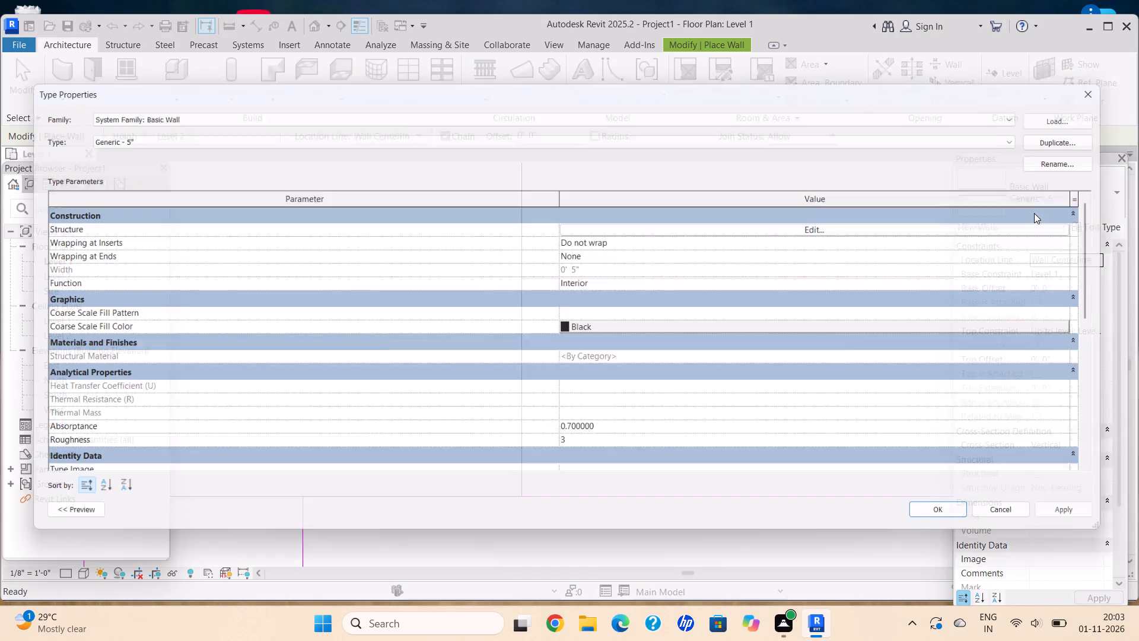
left_click(824, 226)
left_click(530, 220)
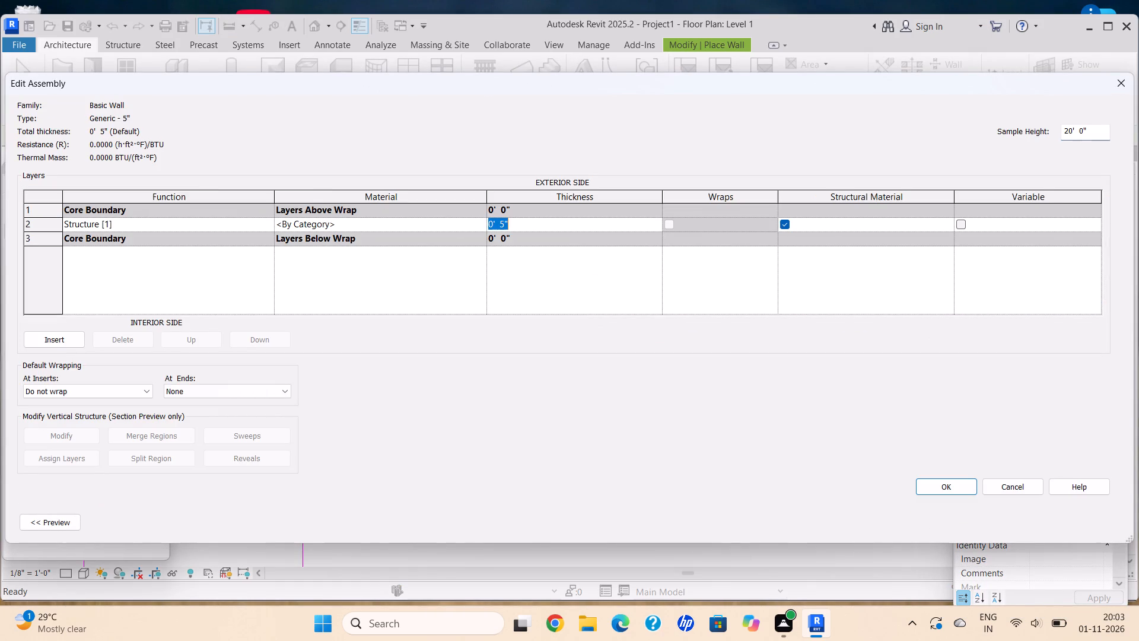
key("BackSpace")
type("4.5\"")
key("Return")
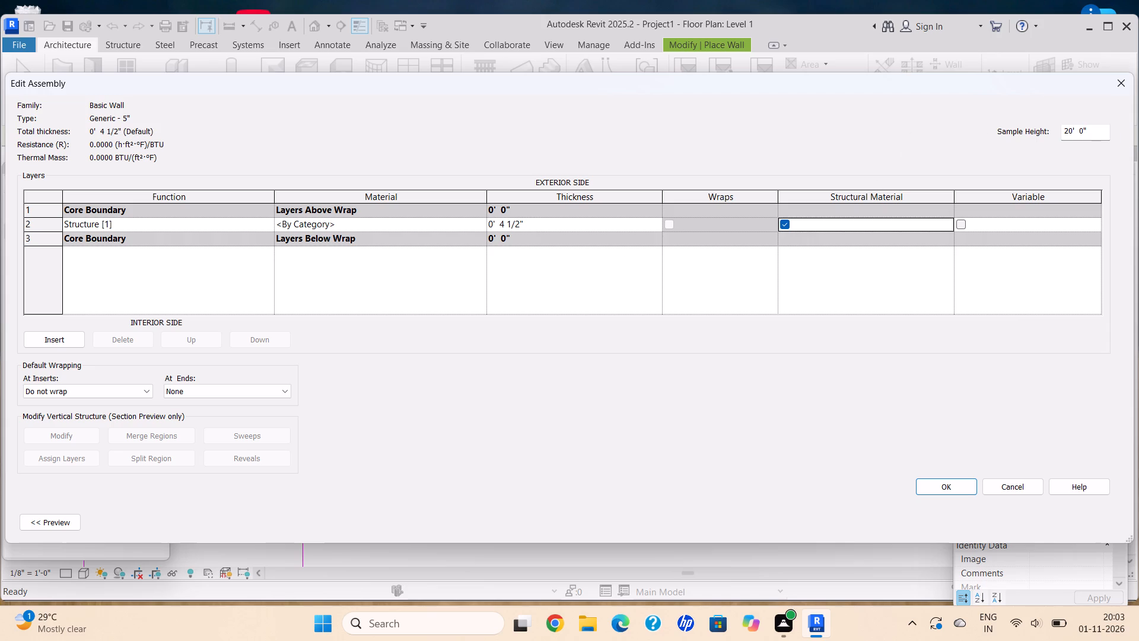
Set the Generic - 5" wall assembly's sample height to 10' and save the type changes.
left_click(1110, 131)
left_click(1105, 131)
key("BackSpace")
key("BackSpace")
key("BackSpace")
key("BackSpace")
key("BackSpace")
key("BackSpace")
key("BackSpace")
key("BackSpace")
key("BackSpace")
key("BackSpace")
key("BackSpace")
key("BackSpace")
key("BackSpace")
type("10'")
key("Return")
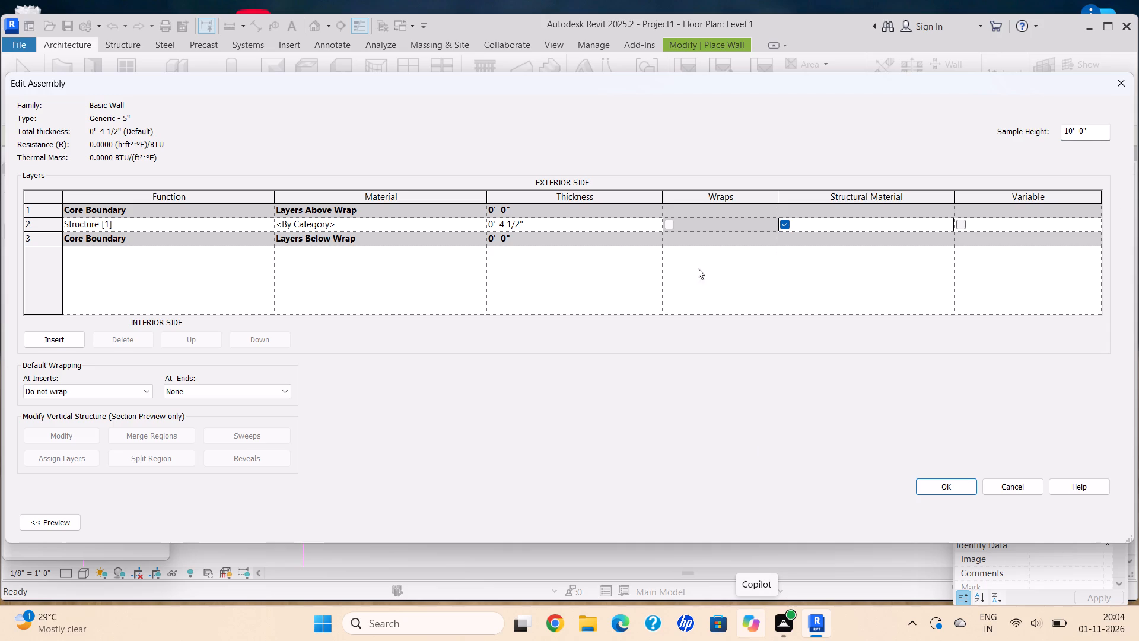
scroll(0, 640, "down", 1)
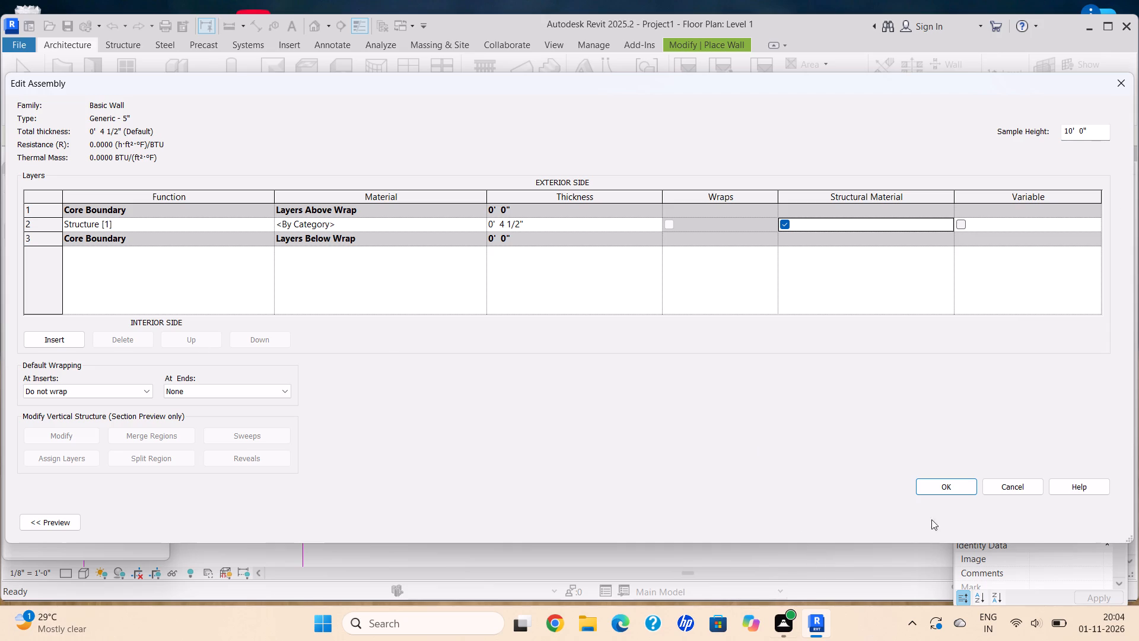
left_click(963, 492)
left_click(1095, 521)
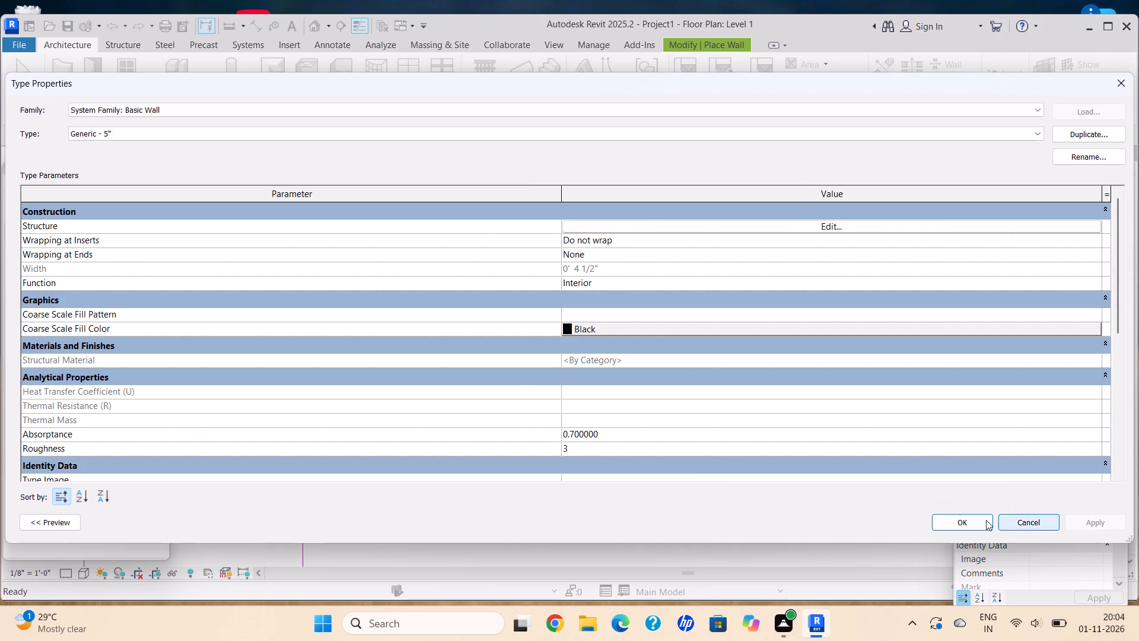
left_click(979, 519)
Review the Generic - 5" wall type's properties and its layer assembly.
left_click(1101, 252)
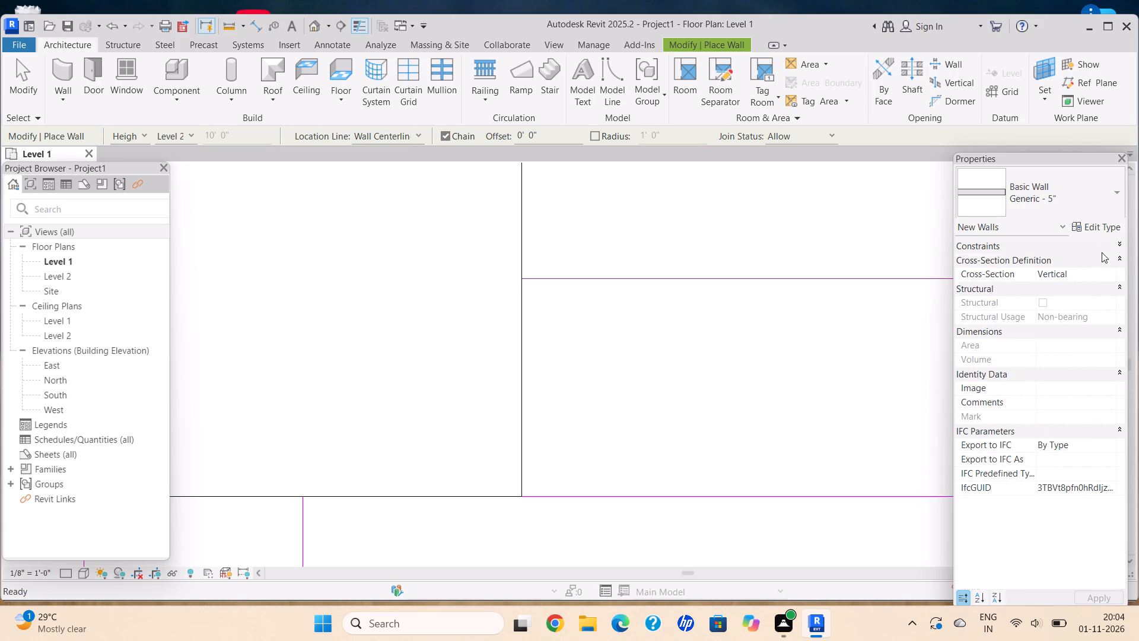
left_click(1113, 230)
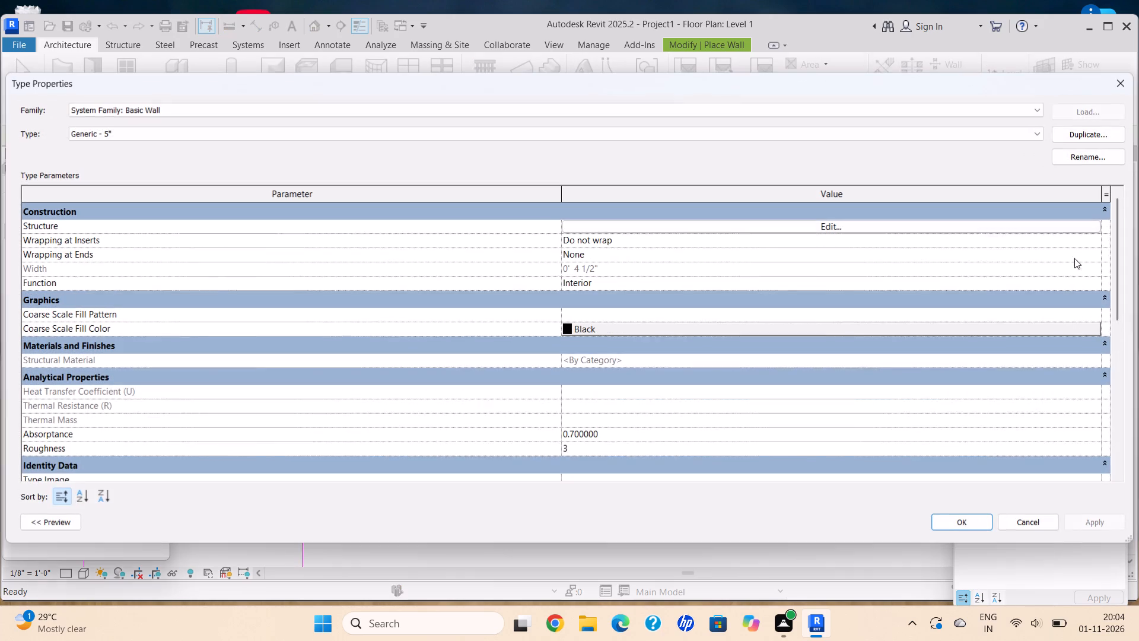
left_click(1122, 83)
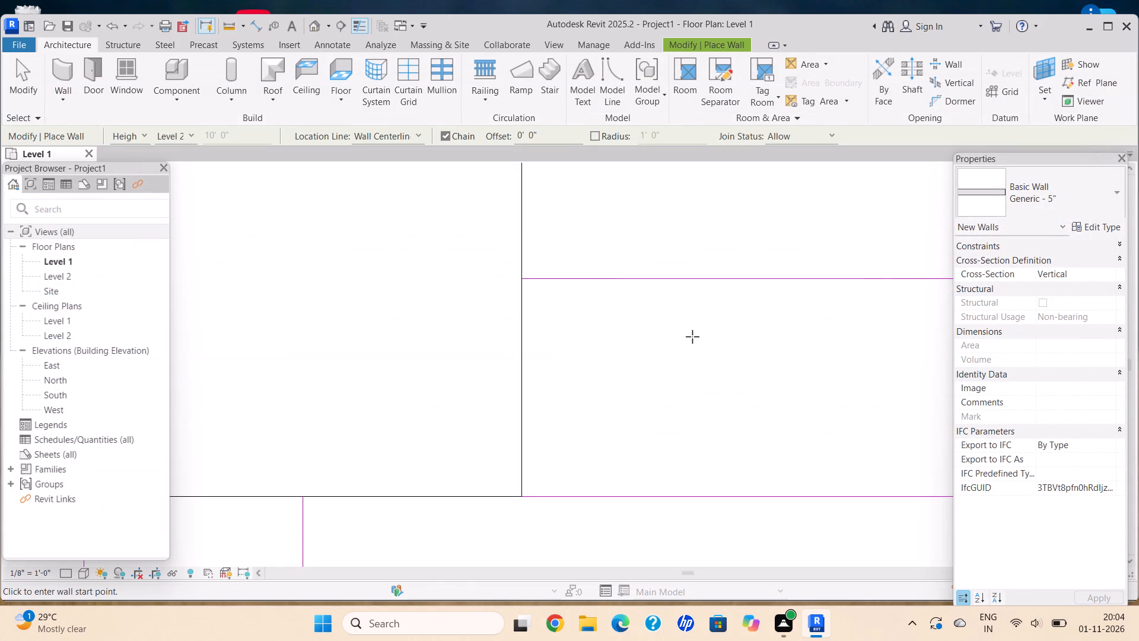
scroll(1095, 286, "up", 8)
scroll(1014, 288, "down", 11)
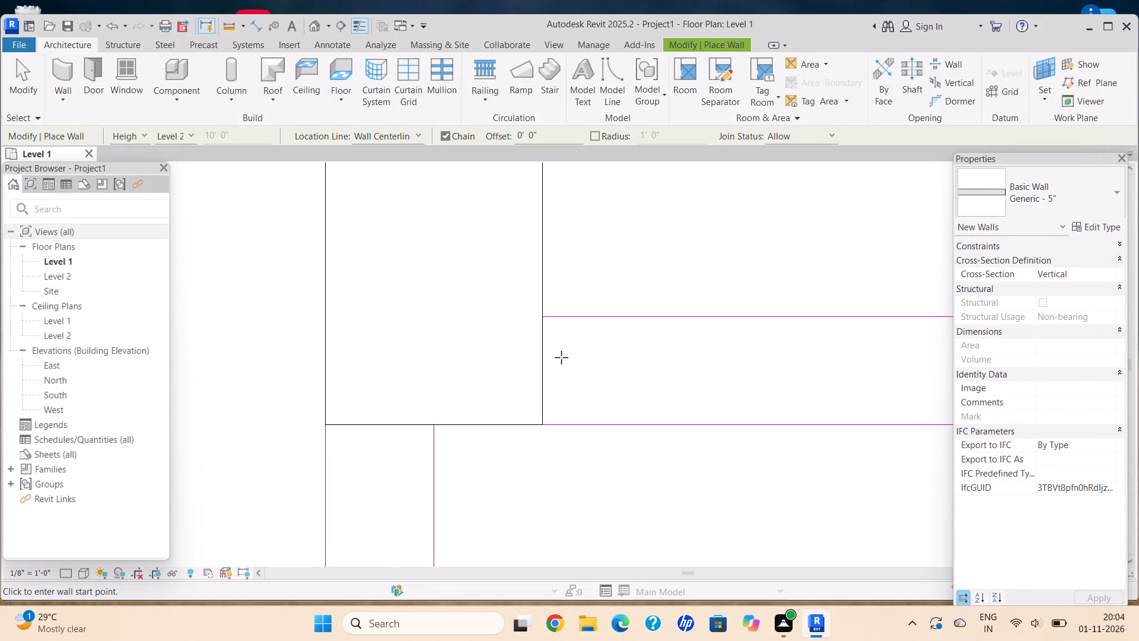
left_click(1077, 196)
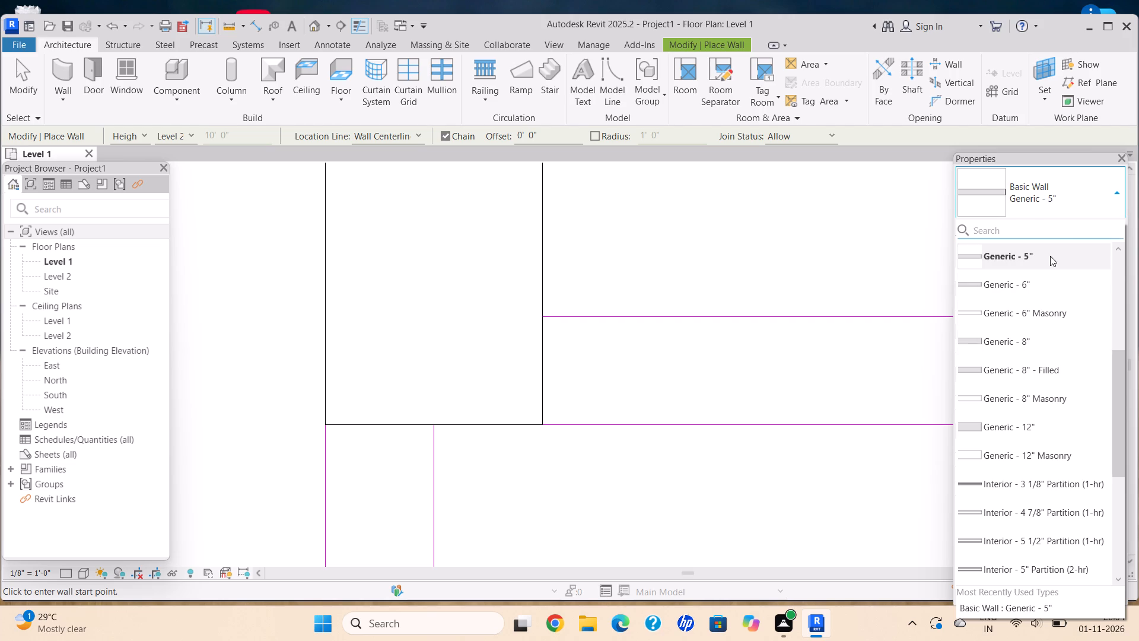
left_click(1050, 255)
left_click(1096, 230)
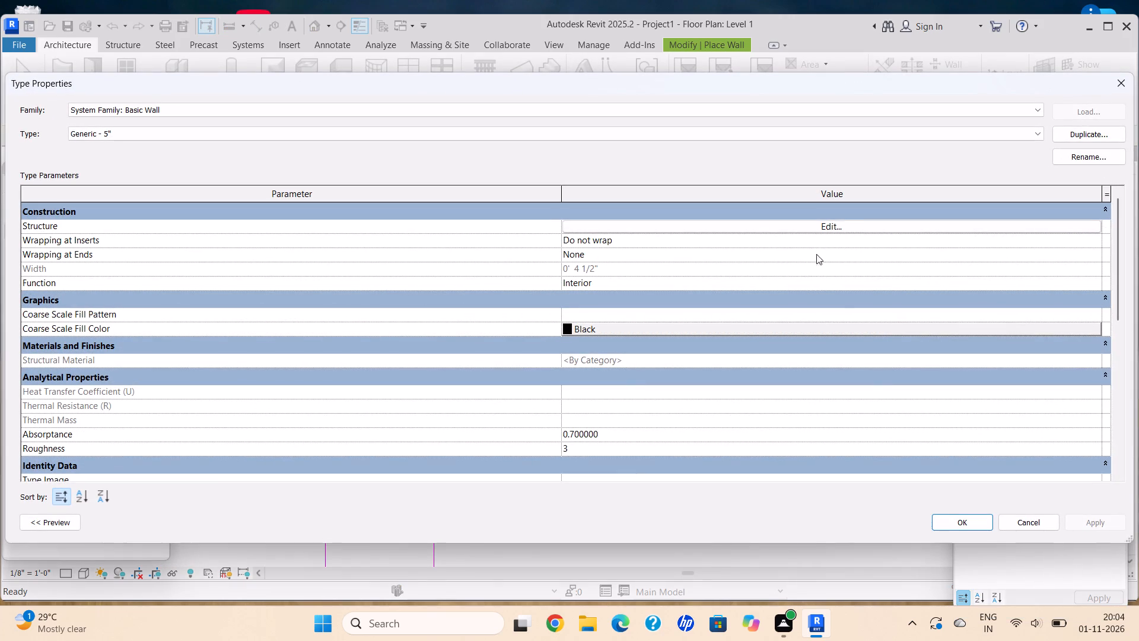
left_click(830, 227)
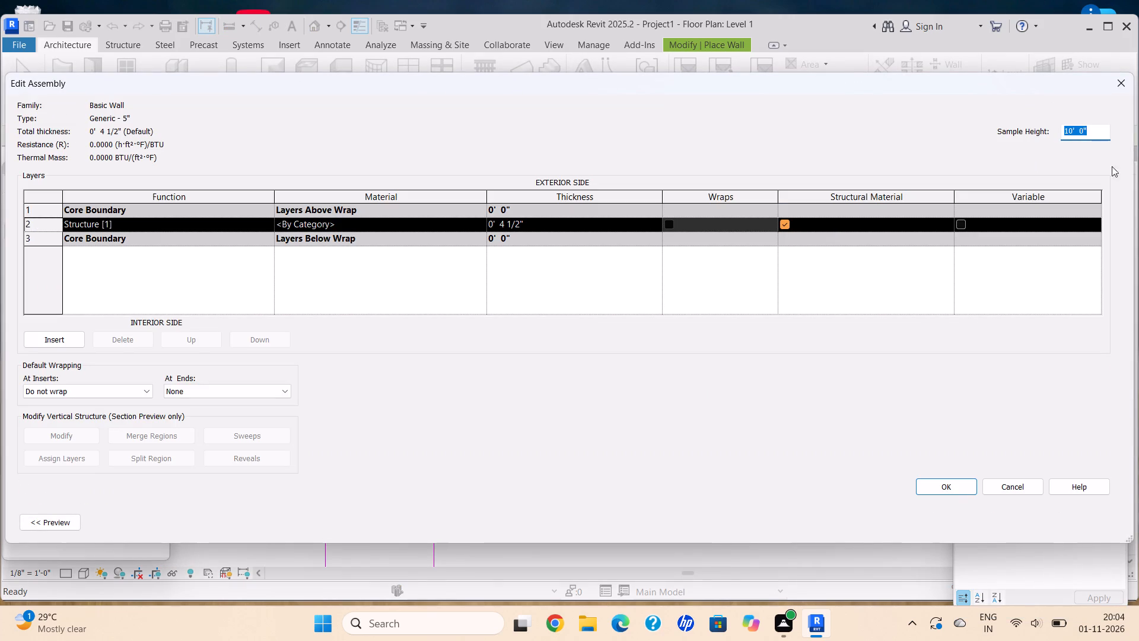
left_click(943, 493)
left_click(1087, 519)
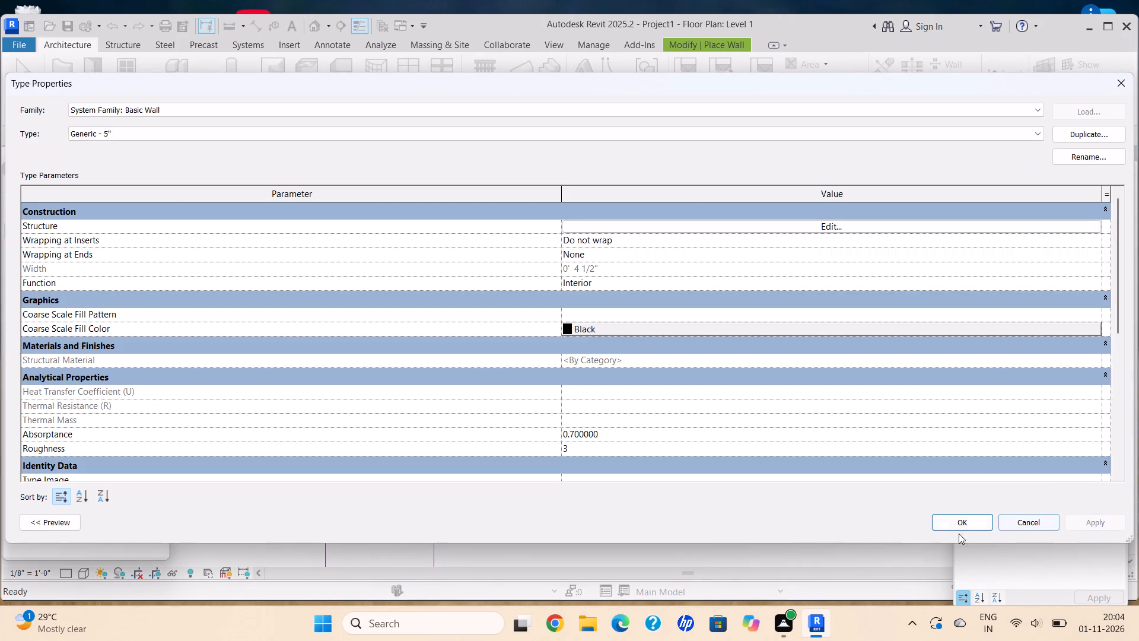
left_click(952, 523)
scroll(1129, 569, "up", 5)
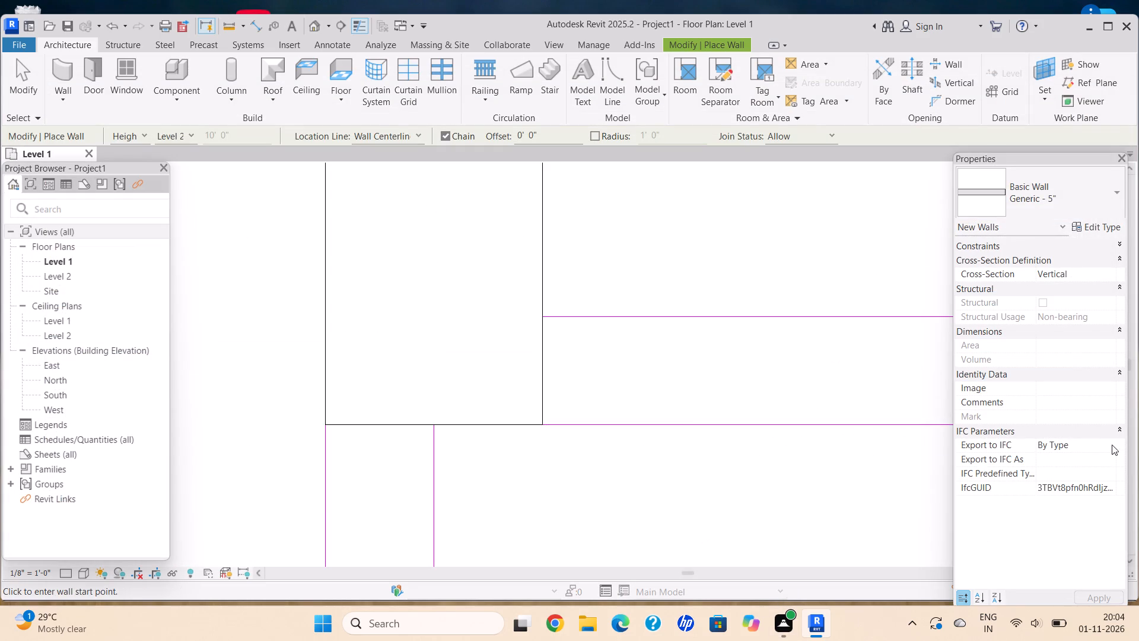
Set the location line for new Generic - 5" walls to Finish Face: Exterior.
scroll(1070, 383, "up", 3)
scroll(1043, 319, "down", 6)
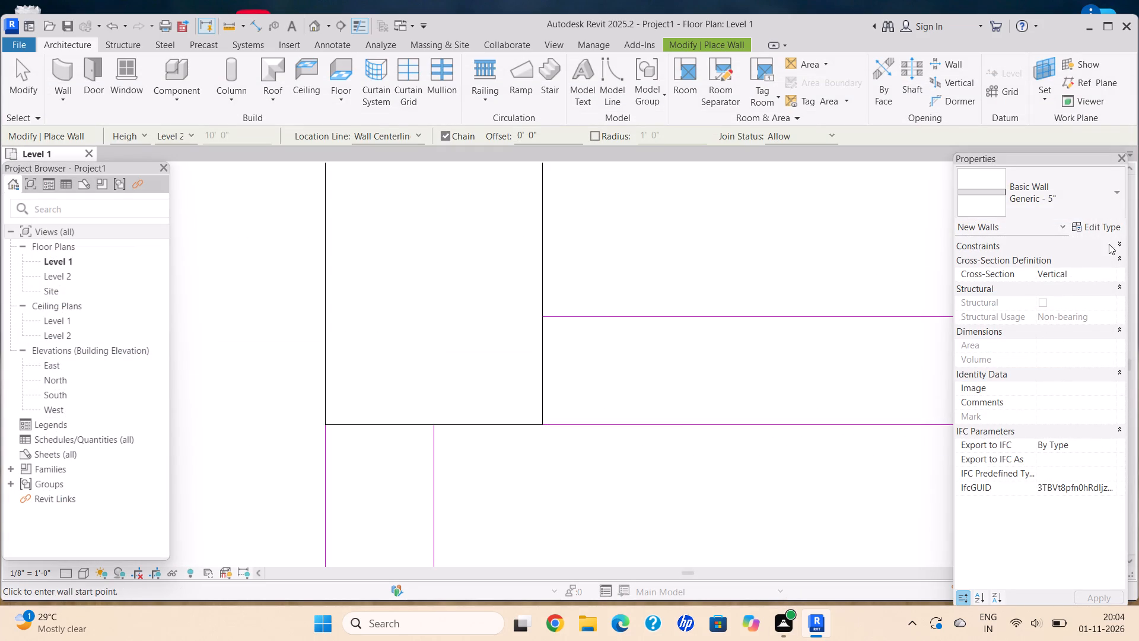
left_click(1121, 239)
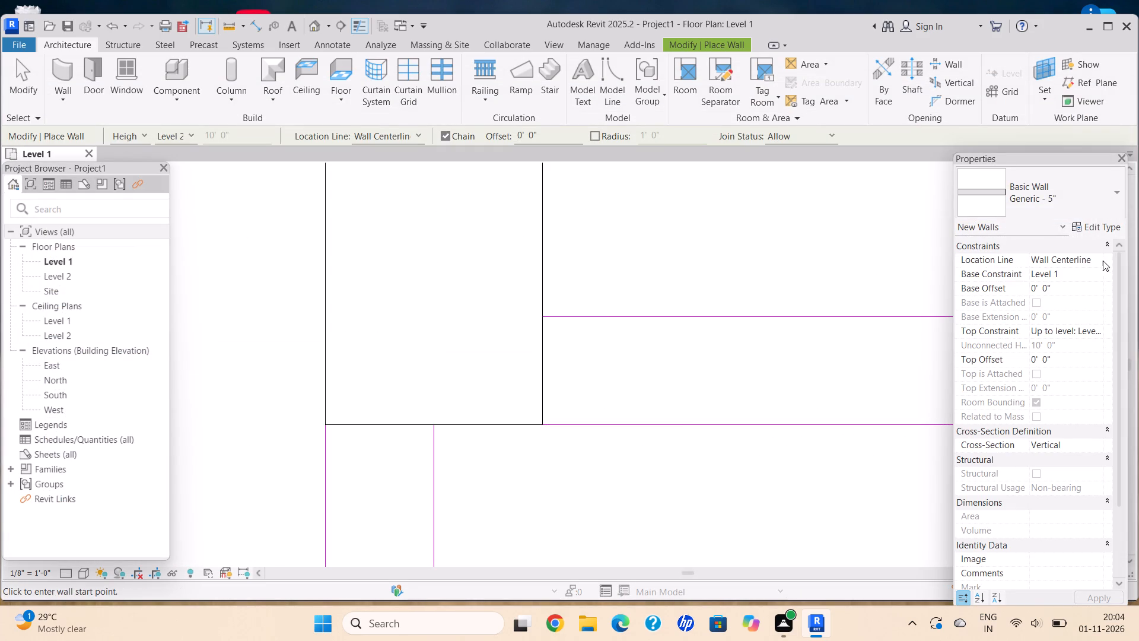
left_click(1095, 258)
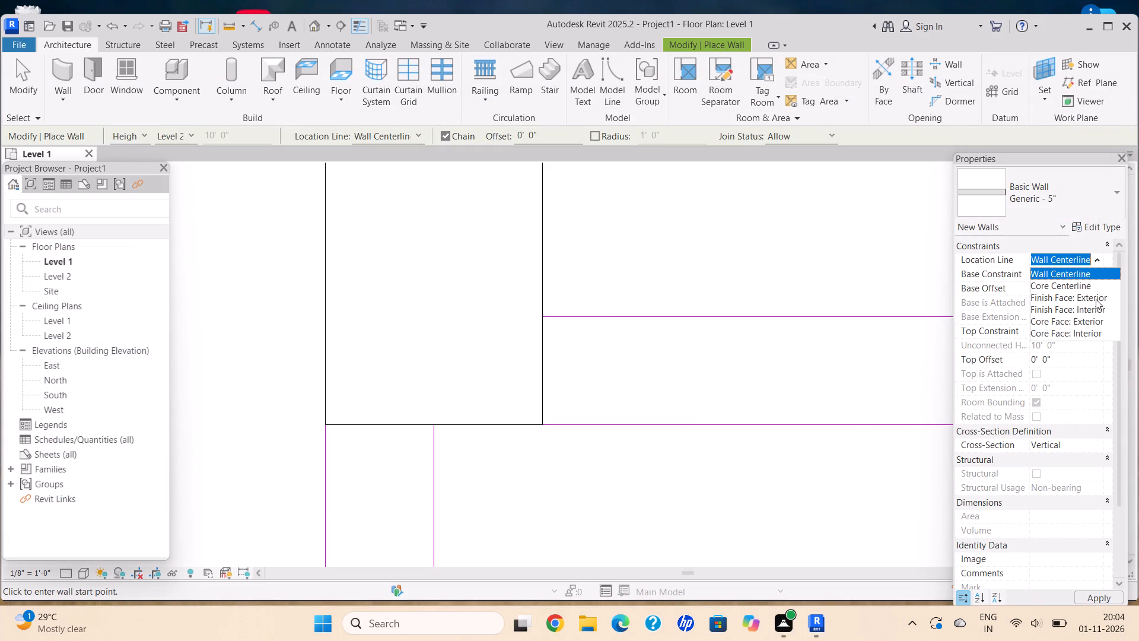
left_click(1080, 299)
Draw the Generic - 5" wall along the top of the Sitout, from the plan's left exterior wall to the far side of the Entry.
scroll(570, 336, "down", 1)
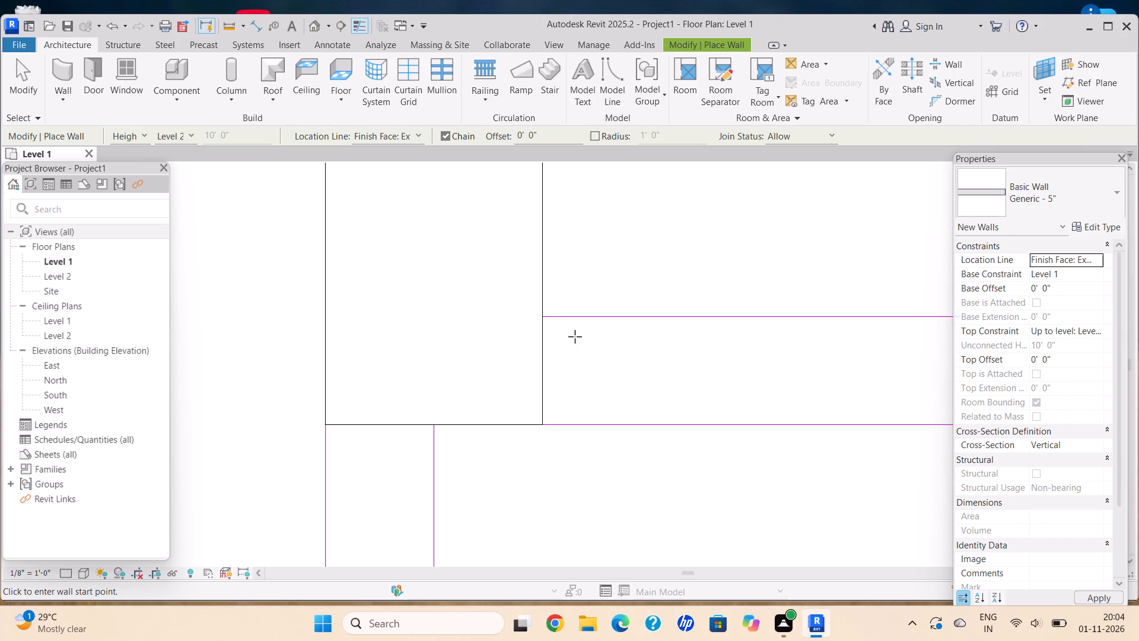
scroll(575, 337, "down", 2)
scroll(558, 331, "up", 3)
left_click(553, 320)
middle_click_drag(798, 342, 364, 361)
scroll(358, 361, "up", 1)
scroll(745, 315, "down", 6)
middle_click_drag(749, 315, 549, 332)
scroll(963, 332, "down", 3)
middle_click_drag(950, 332, 316, 395)
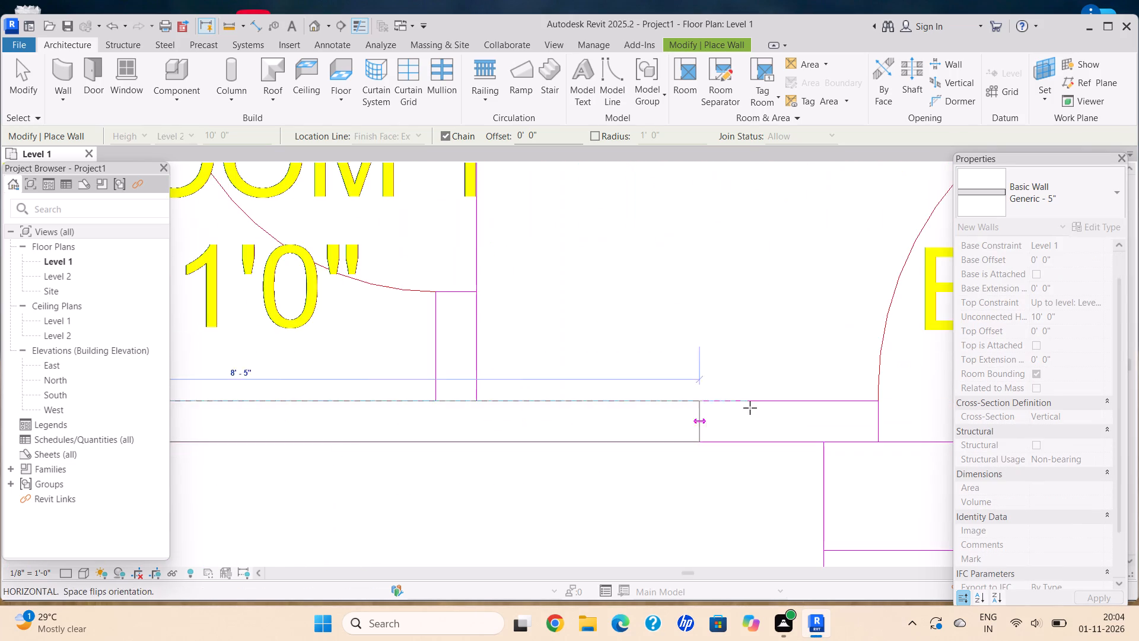
scroll(750, 408, "down", 3)
middle_click_drag(745, 406, 428, 395)
scroll(815, 388, "up", 2)
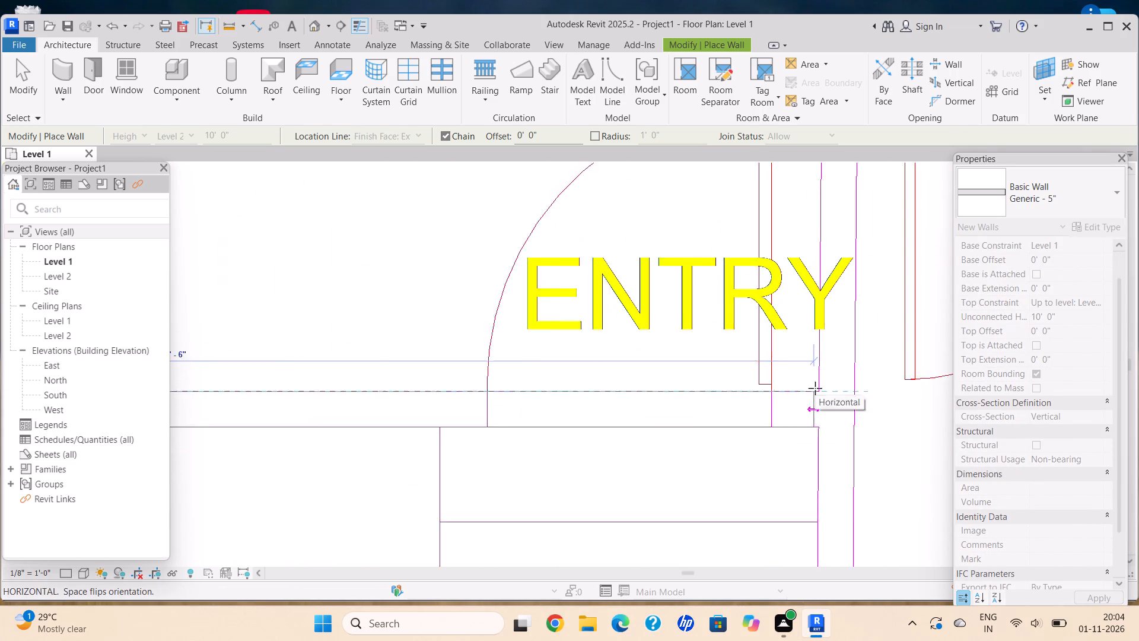
scroll(815, 388, "up", 3)
left_click(819, 395)
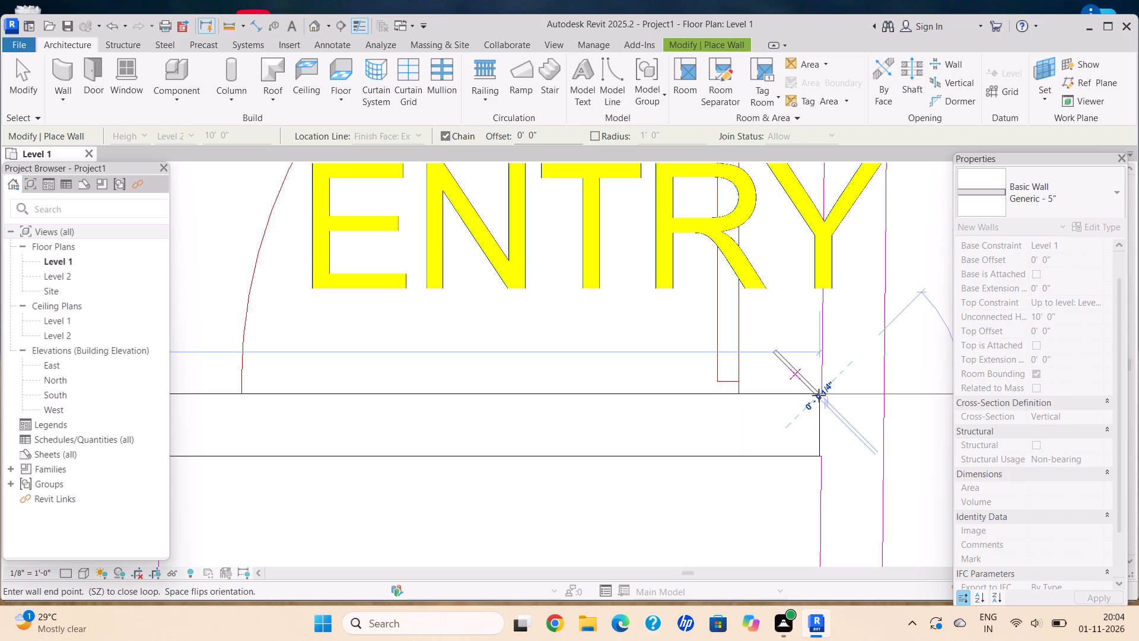
key("Escape")
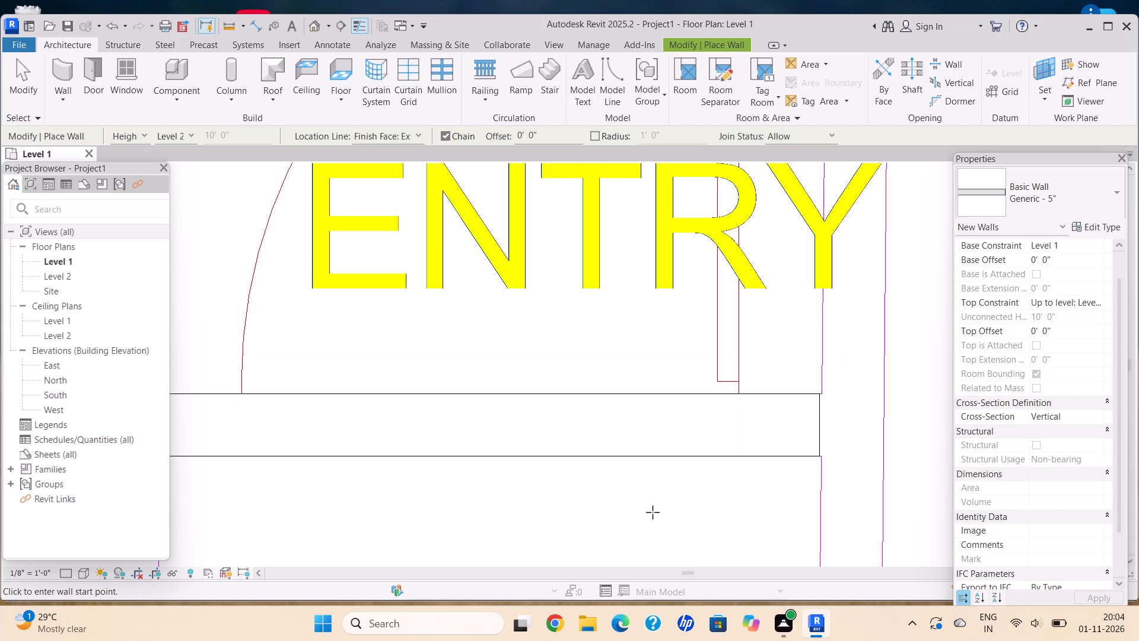
Draw the wall between the Kitchen and the lower Bed Room 1, from the left exterior wall to the line beside the doors.
scroll(653, 512, "down", 9)
scroll(666, 513, "up", 1)
scroll(665, 514, "down", 7)
middle_click_drag(641, 468, 576, 301)
middle_click_drag(585, 364, 609, 404)
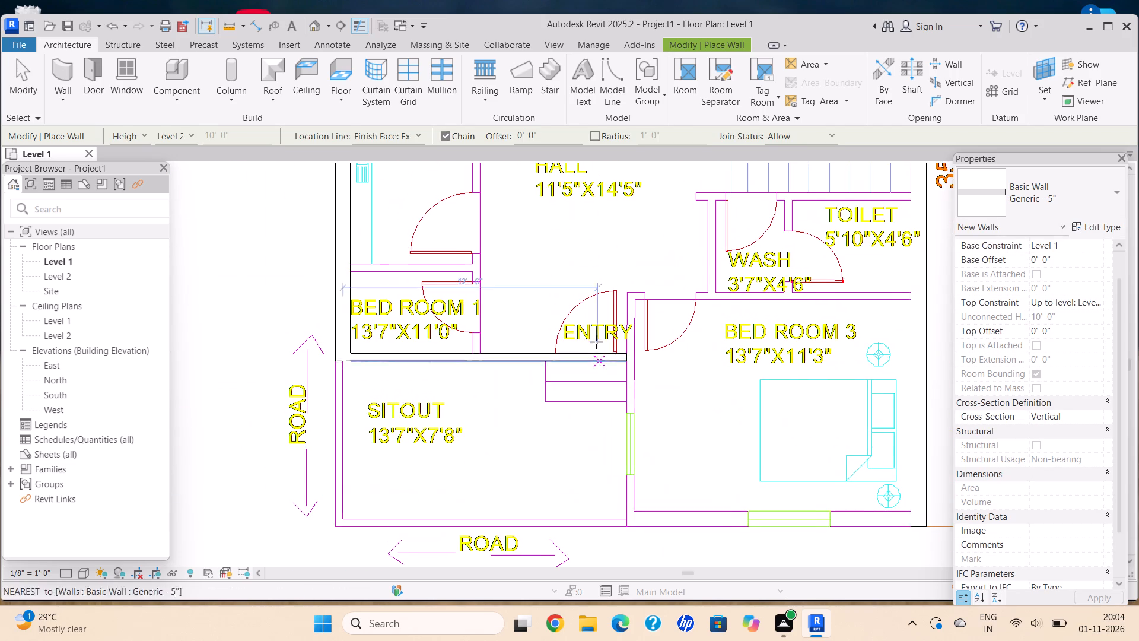
middle_click_drag(625, 295, 658, 398)
scroll(364, 395, "up", 13)
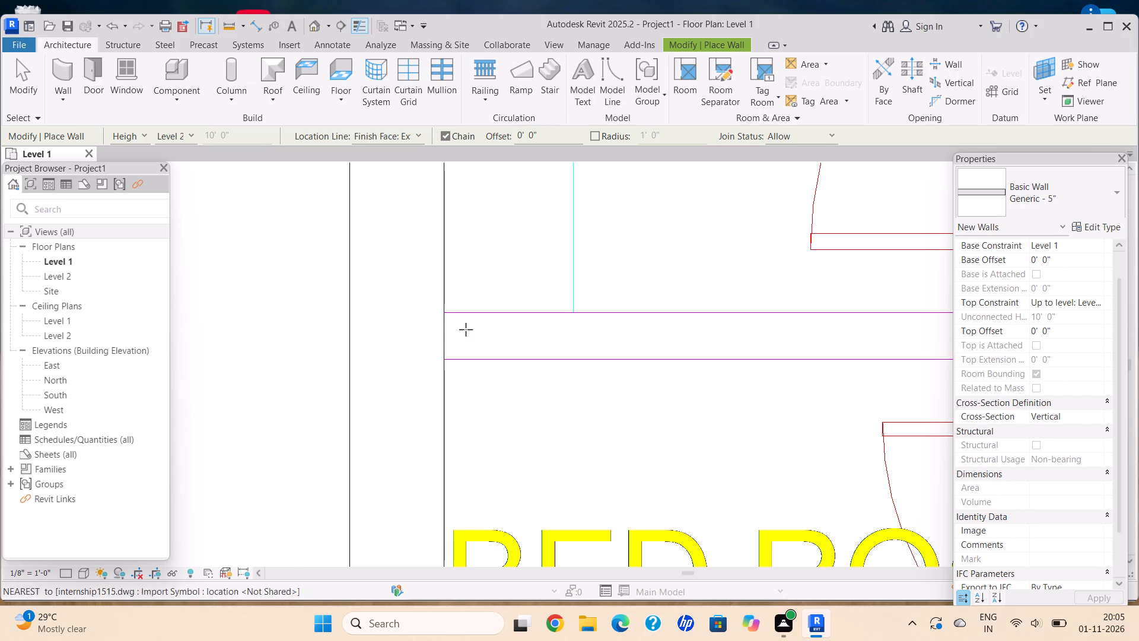
scroll(446, 335, "up", 6)
left_click(443, 299)
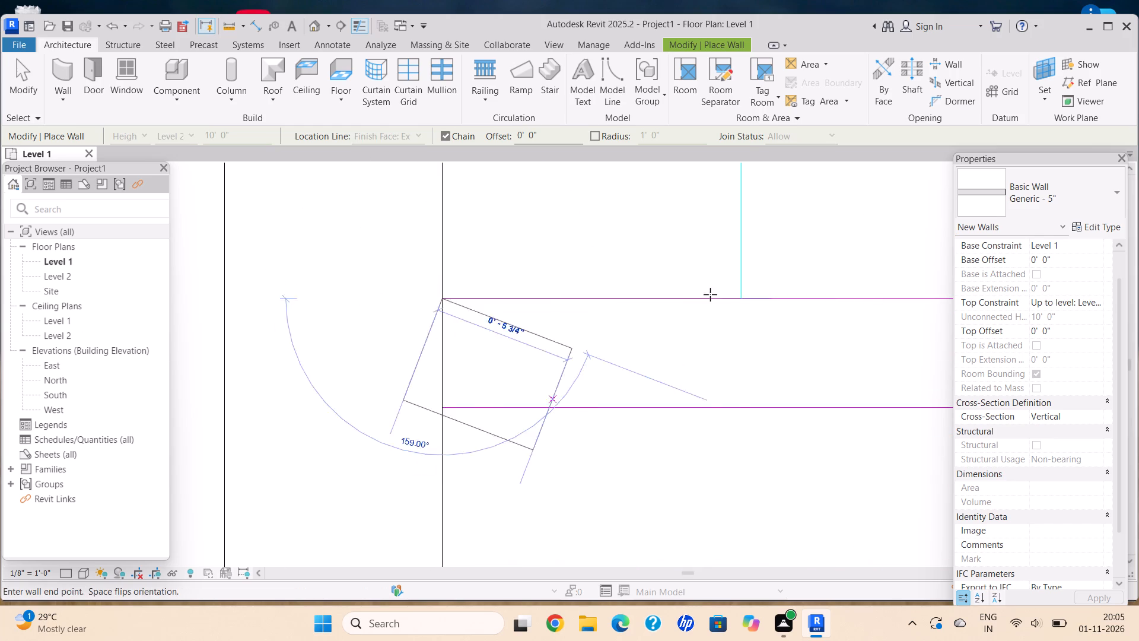
scroll(731, 280, "down", 1)
middle_click_drag(731, 279, 438, 323)
scroll(411, 323, "down", 1)
scroll(777, 356, "down", 8)
middle_click_drag(755, 347, 583, 304)
middle_click_drag(554, 297, 505, 281)
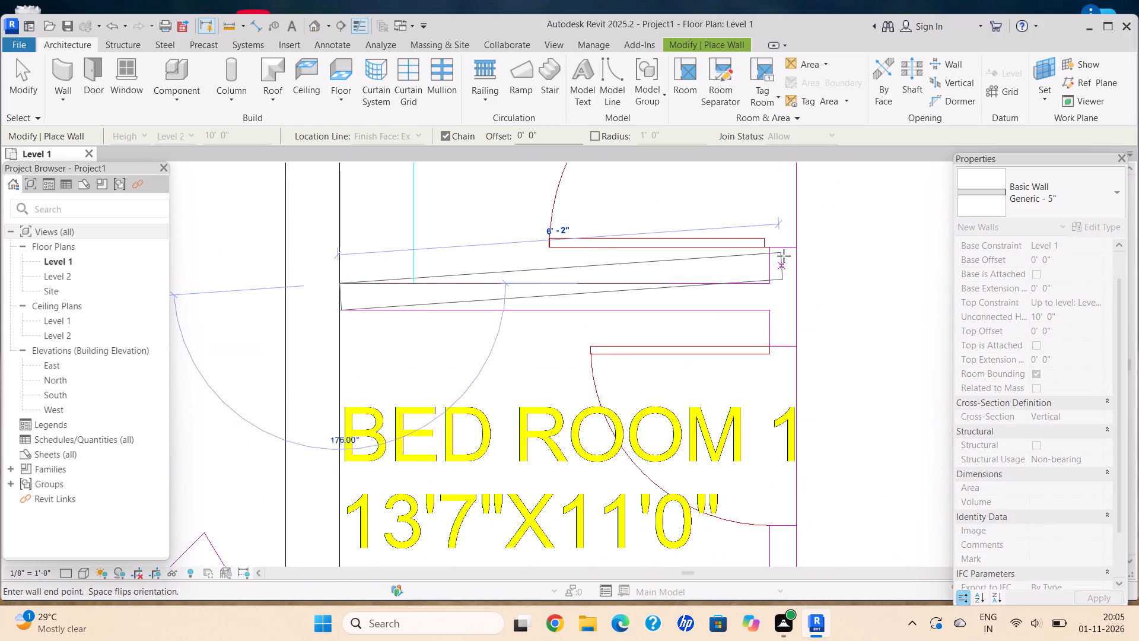
scroll(784, 256, "down", 1)
scroll(775, 277, "up", 6)
left_click(768, 283)
key("Escape")
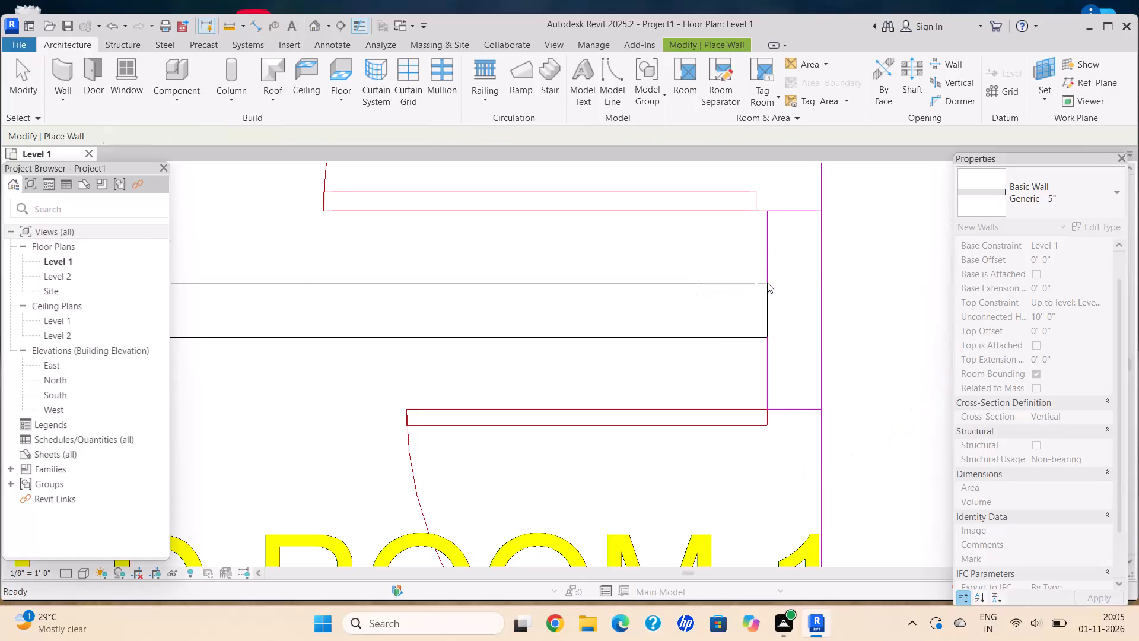
Draw the wall from the Sitout's top wall up past the lower Bed Room 1 and Kitchen to the upper Bed Room 1's bottom wall line.
scroll(658, 386, "down", 12)
middle_click_drag(599, 404, 589, 285)
scroll(644, 386, "up", 9)
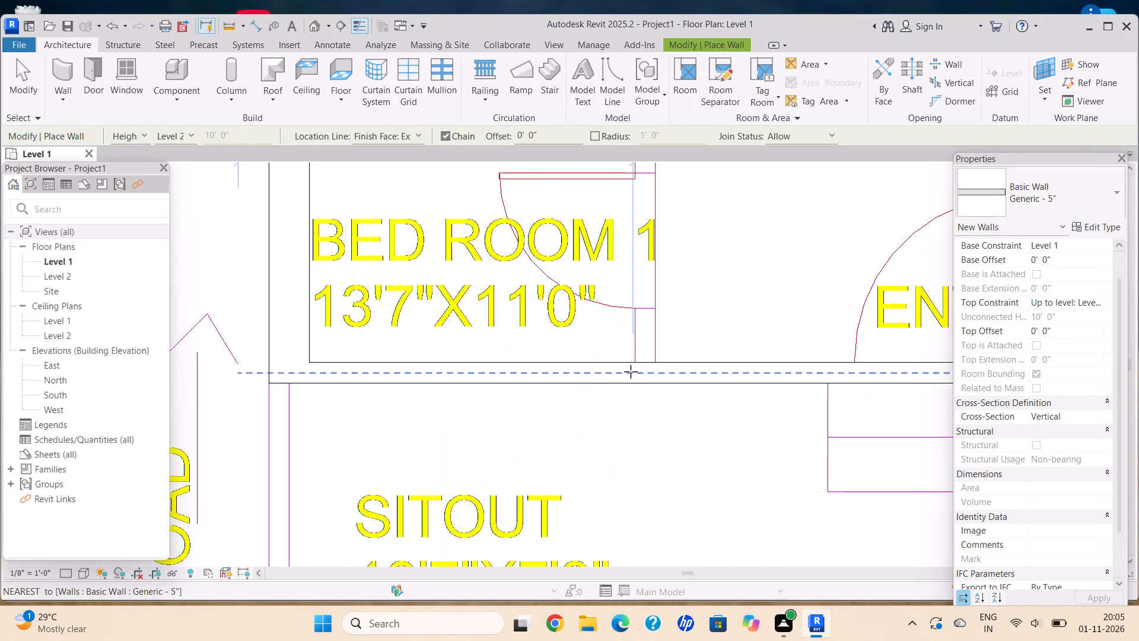
scroll(631, 372, "up", 3)
left_click(644, 346)
middle_click_drag(650, 229, 665, 502)
scroll(648, 271, "down", 2)
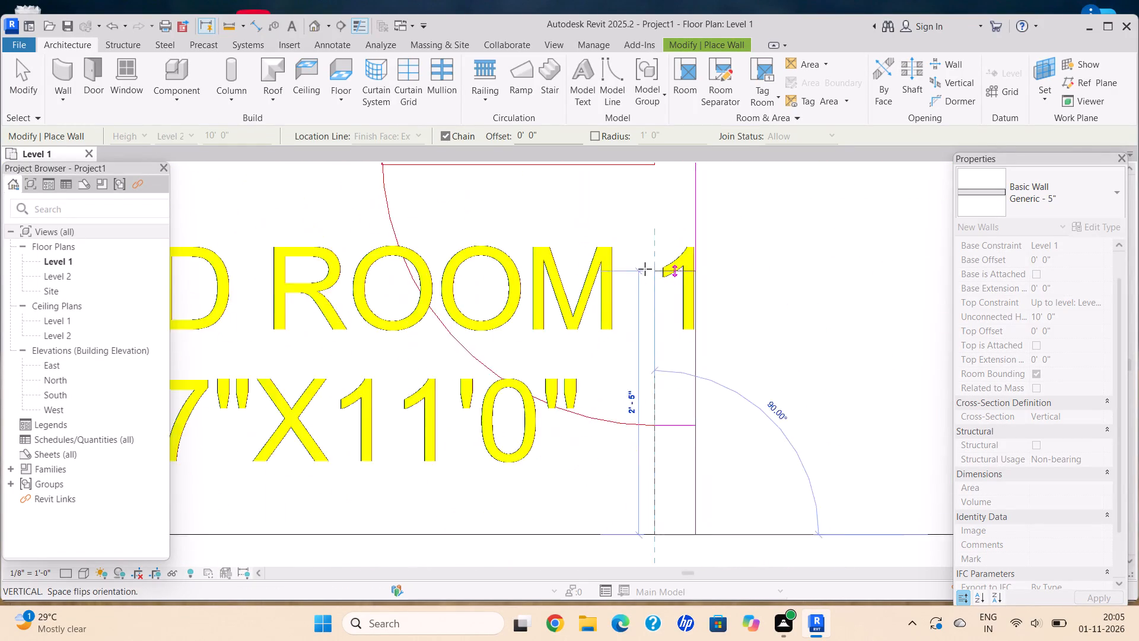
middle_click_drag(645, 269, 671, 511)
scroll(645, 269, "down", 2)
middle_click_drag(678, 276, 693, 513)
scroll(676, 264, "down", 3)
middle_click_drag(676, 264, 677, 487)
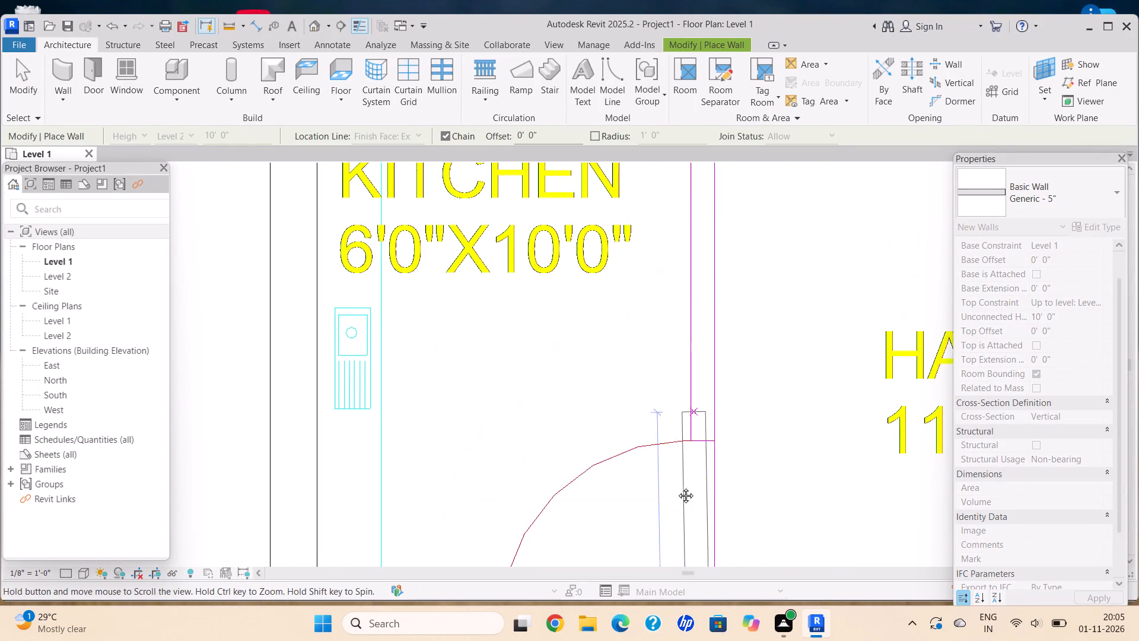
middle_click_drag(677, 487, 677, 483)
scroll(677, 487, "down", 1)
middle_click_drag(688, 245, 696, 512)
scroll(708, 464, "up", 4)
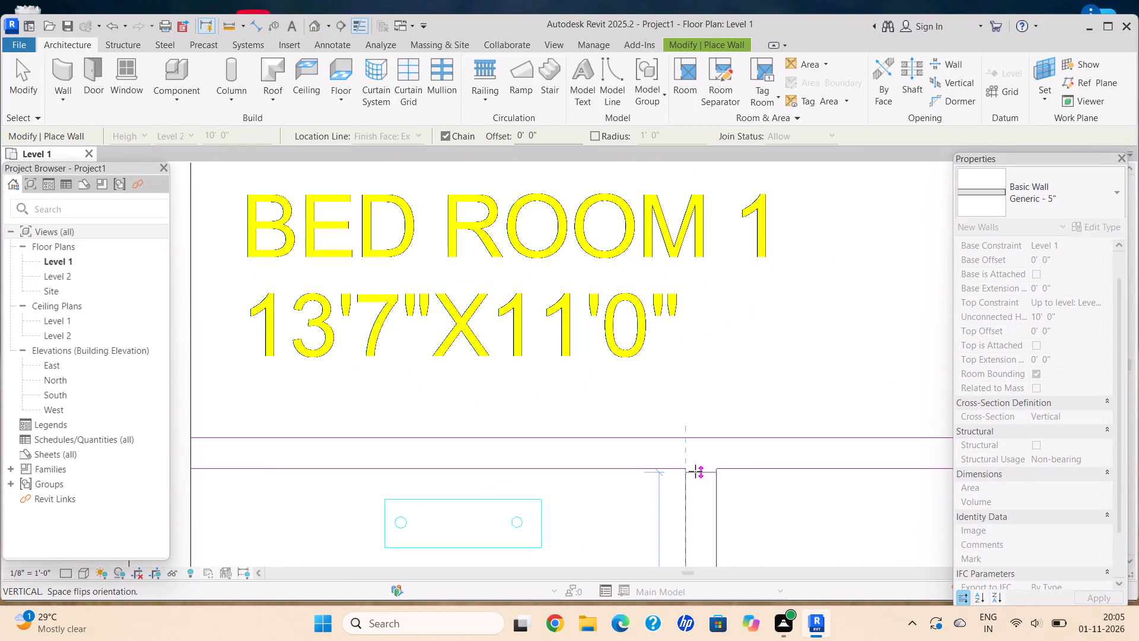
left_click(686, 469)
key("Escape")
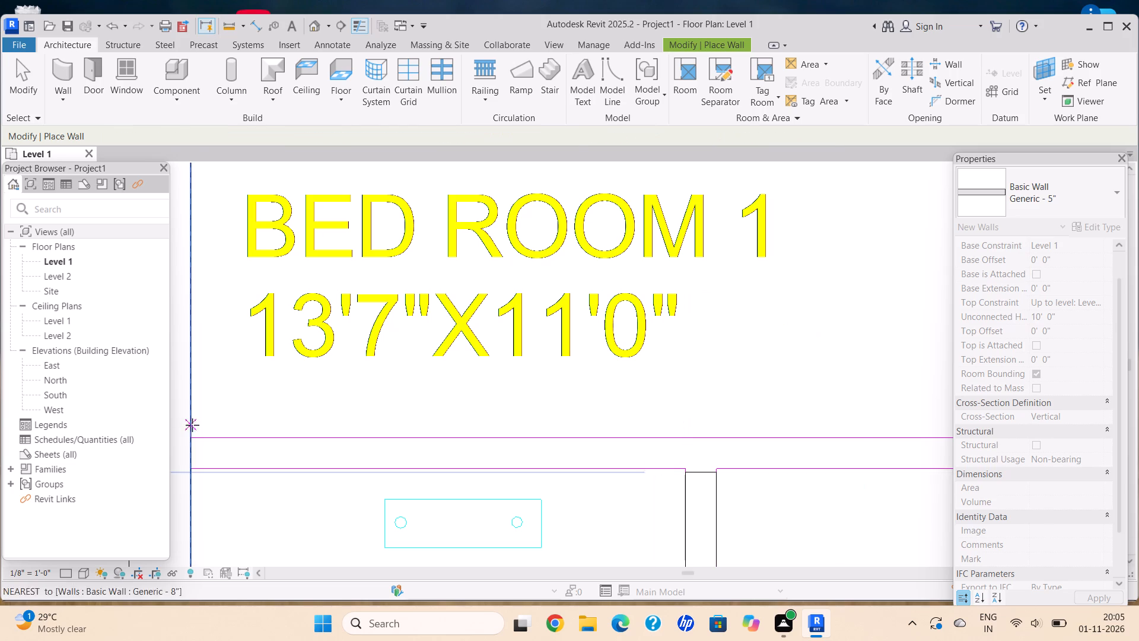
Draw the wall below the upper Bed Room 1 and Bed Room 2, spanning from the left exterior wall to the right one.
left_click(190, 438)
middle_click_drag(685, 431, 477, 423)
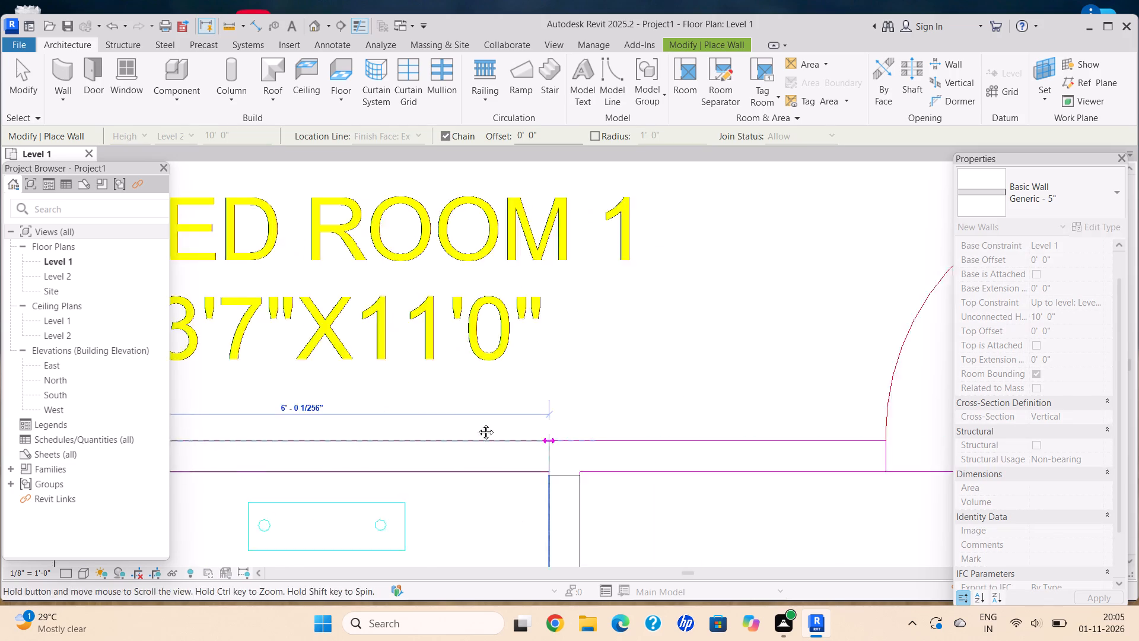
middle_click_drag(477, 423, 406, 422)
scroll(691, 423, "down", 5)
middle_click_drag(696, 424, 332, 404)
middle_click_drag(727, 389, 400, 385)
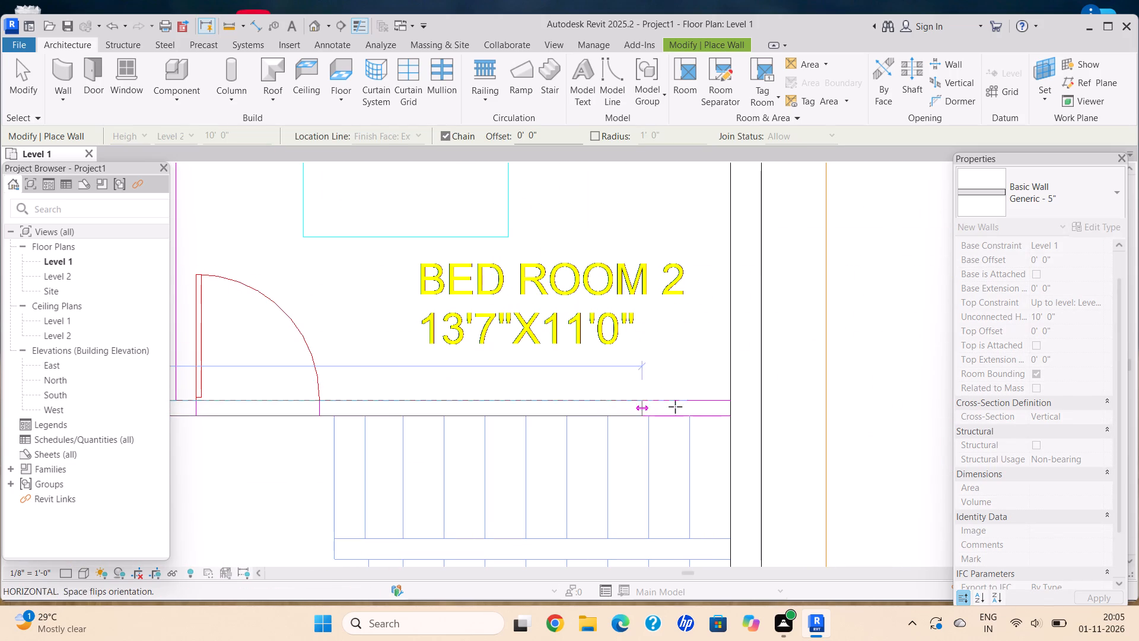
left_click(724, 403)
key("Escape")
Draw the partition wall between the upper Bed Room 1 and Bed Room 2, from the top exterior wall to the wall below the bedrooms.
scroll(372, 490, "down", 5)
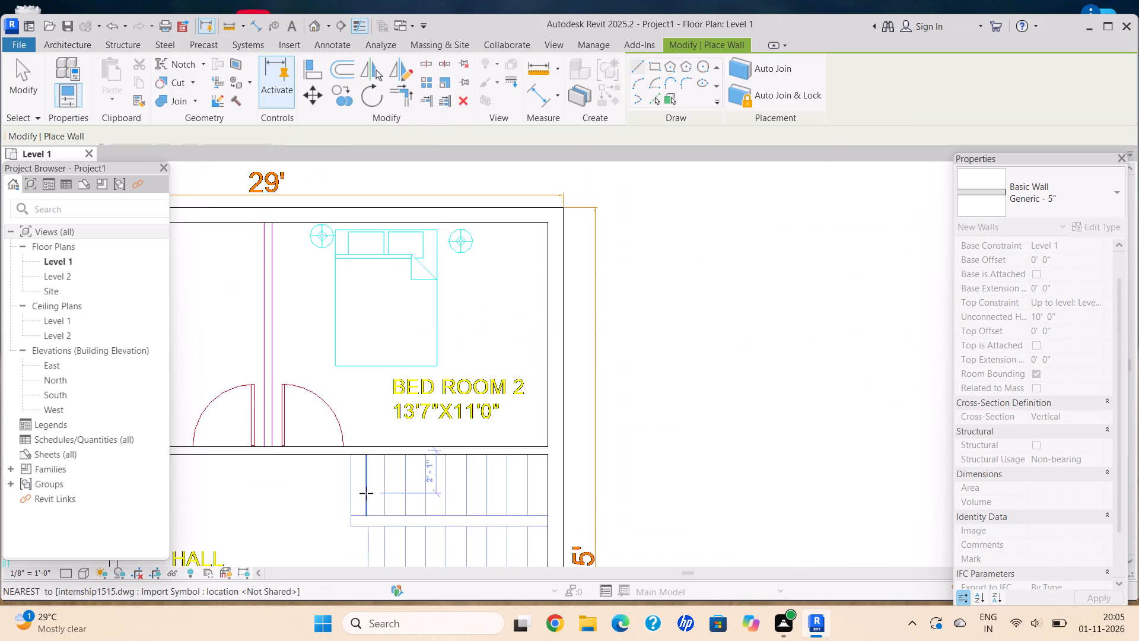
middle_click(366, 493)
scroll(366, 493, "down", 2)
middle_click_drag(435, 469, 545, 440)
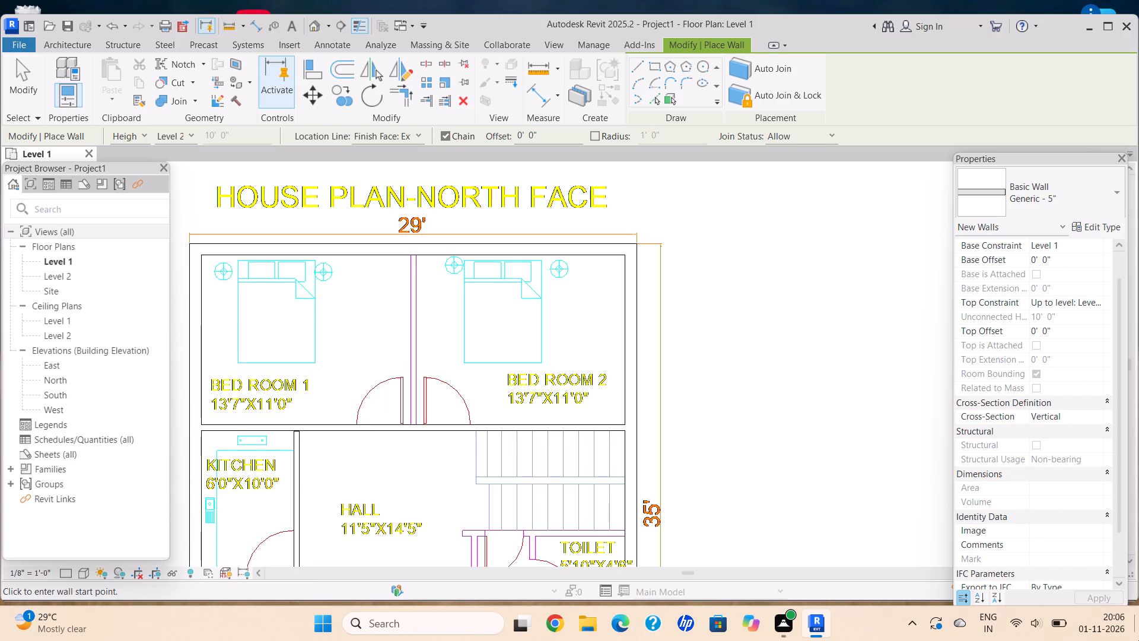
scroll(426, 249, "up", 5)
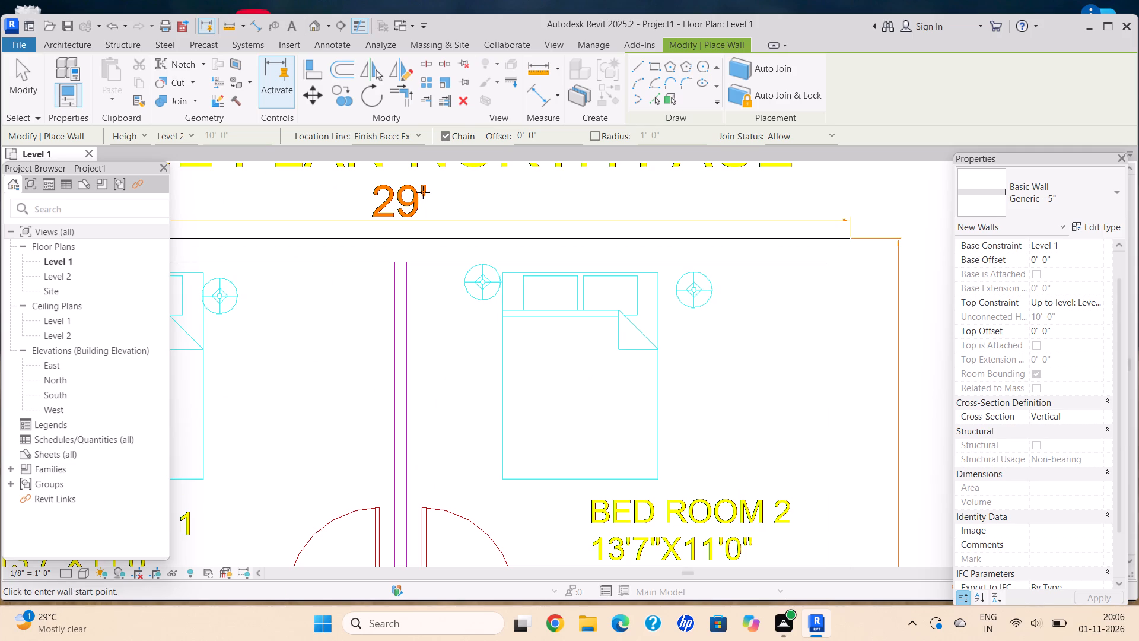
scroll(406, 260, "up", 5)
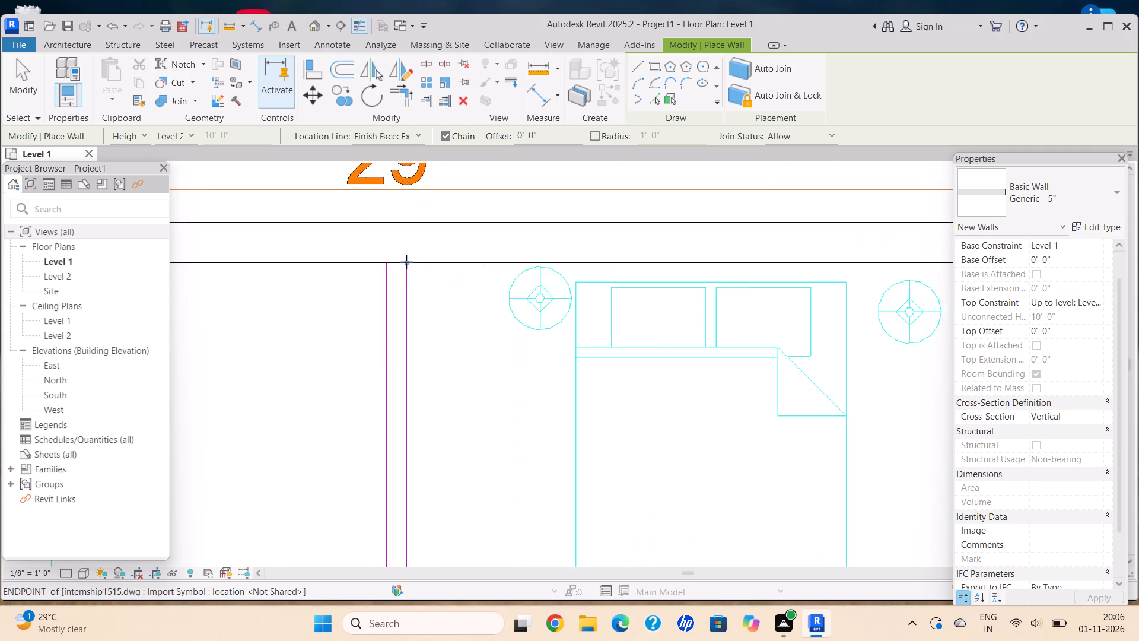
left_click(408, 264)
scroll(390, 427, "down", 4)
middle_click_drag(388, 418, 469, 281)
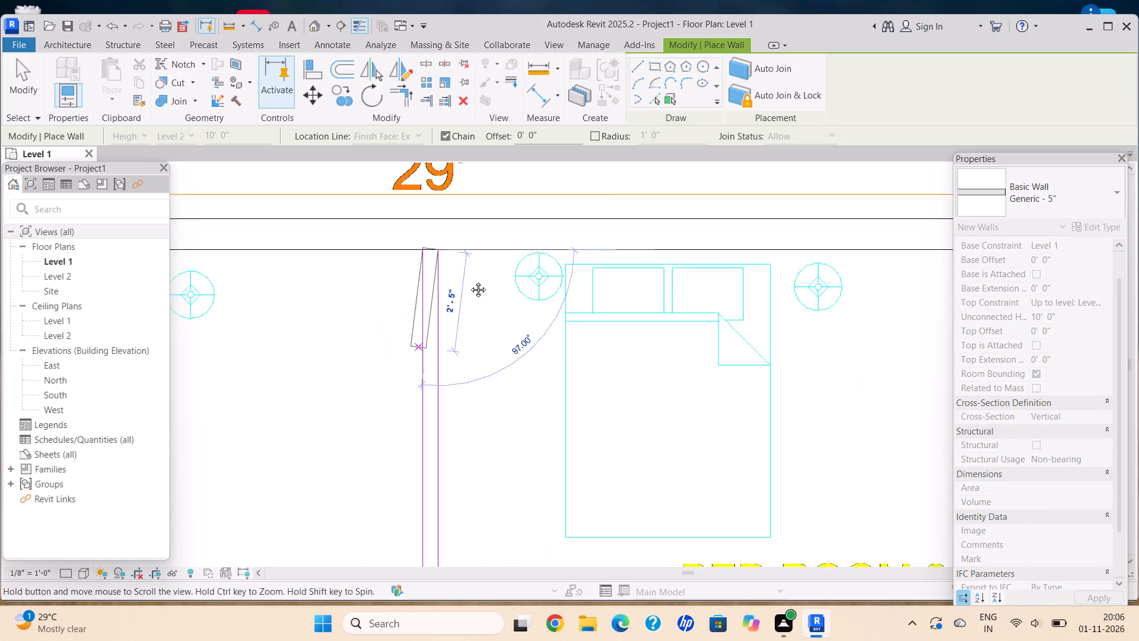
middle_click_drag(469, 281, 496, 226)
scroll(469, 281, "down", 2)
scroll(502, 451, "up", 5)
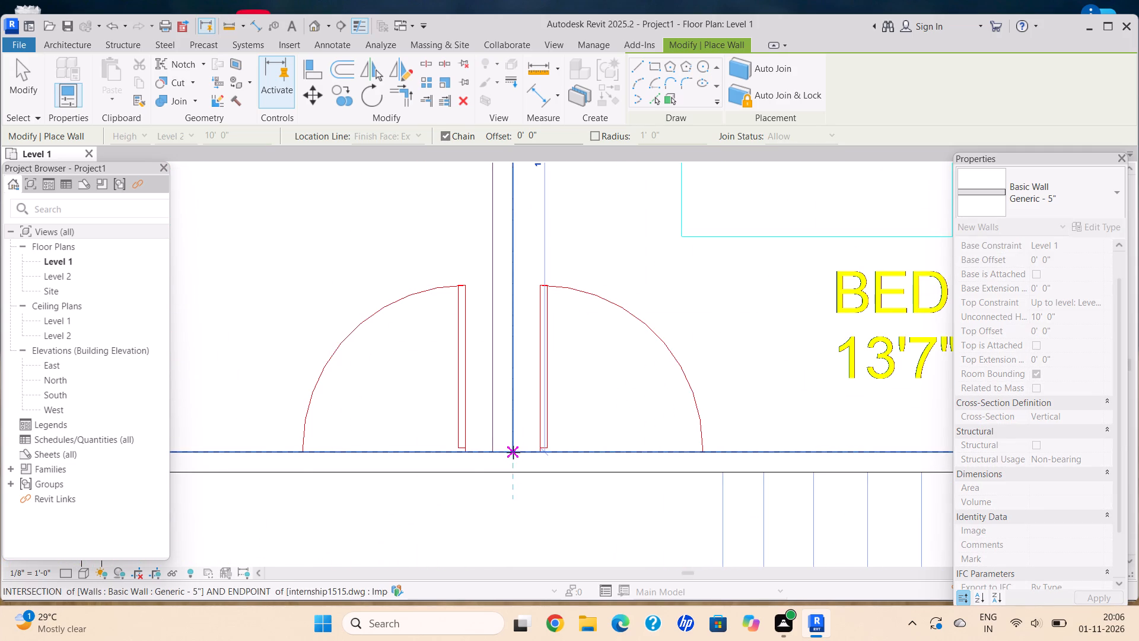
left_click(513, 452)
key("Escape")
key("Escape")
Draw the Sitout's left wall with Generic - 5", about 8' 1 1/2" long, from its top wall down to the bottom outer line.
scroll(497, 452, "down", 12)
middle_click_drag(390, 446, 486, 304)
scroll(396, 437, "down", 3)
middle_click_drag(491, 427, 499, 399)
scroll(501, 437, "up", 5)
scroll(373, 424, "up", 6)
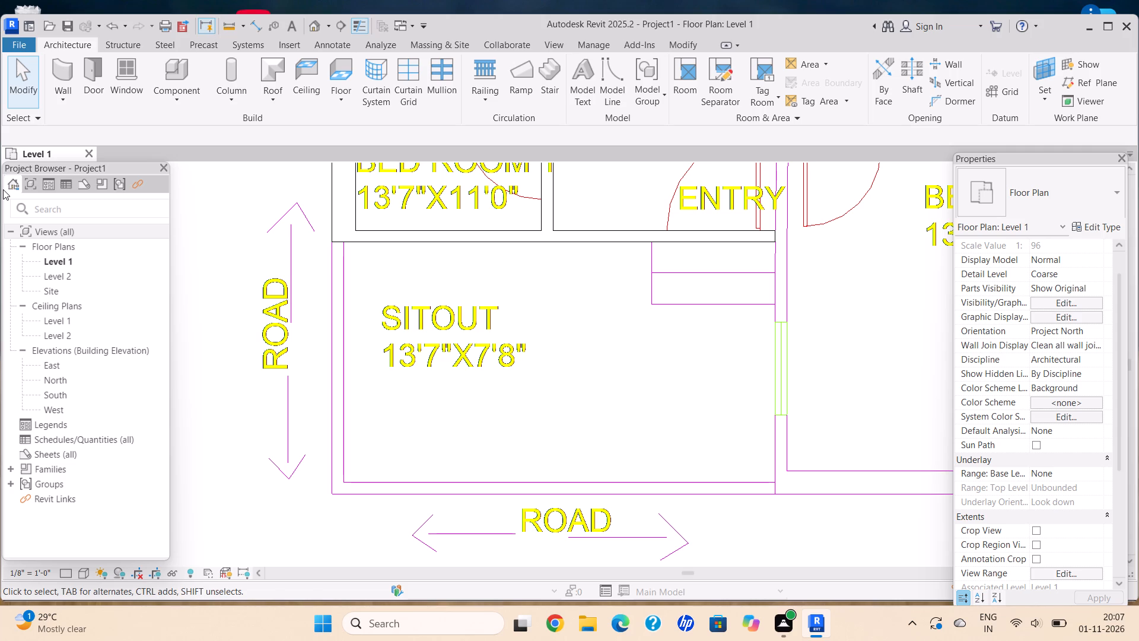
scroll(561, 334, "down", 4)
middle_click_drag(539, 315, 505, 290)
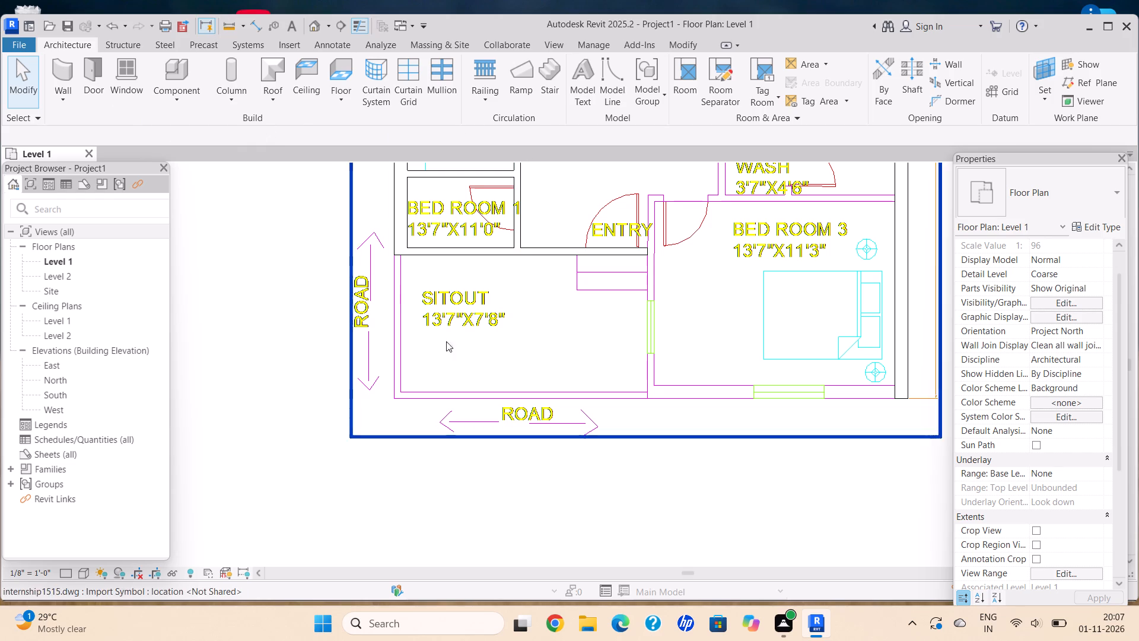
scroll(444, 348, "down", 1)
scroll(420, 290, "up", 6)
scroll(411, 240, "up", 6)
scroll(351, 264, "up", 1)
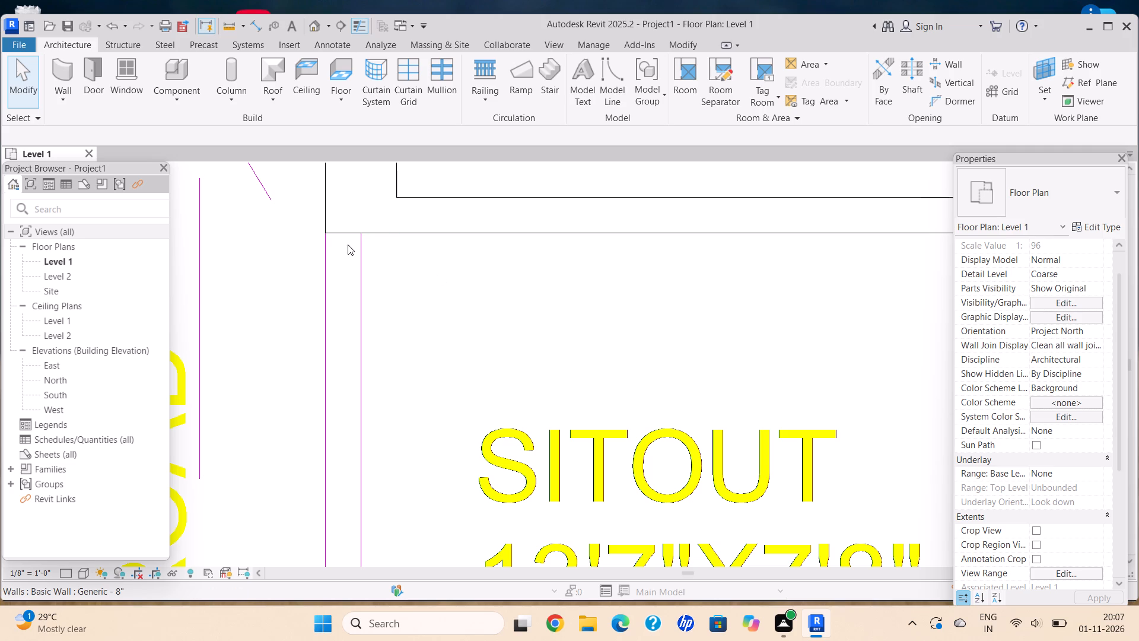
scroll(261, 110, "down", 2)
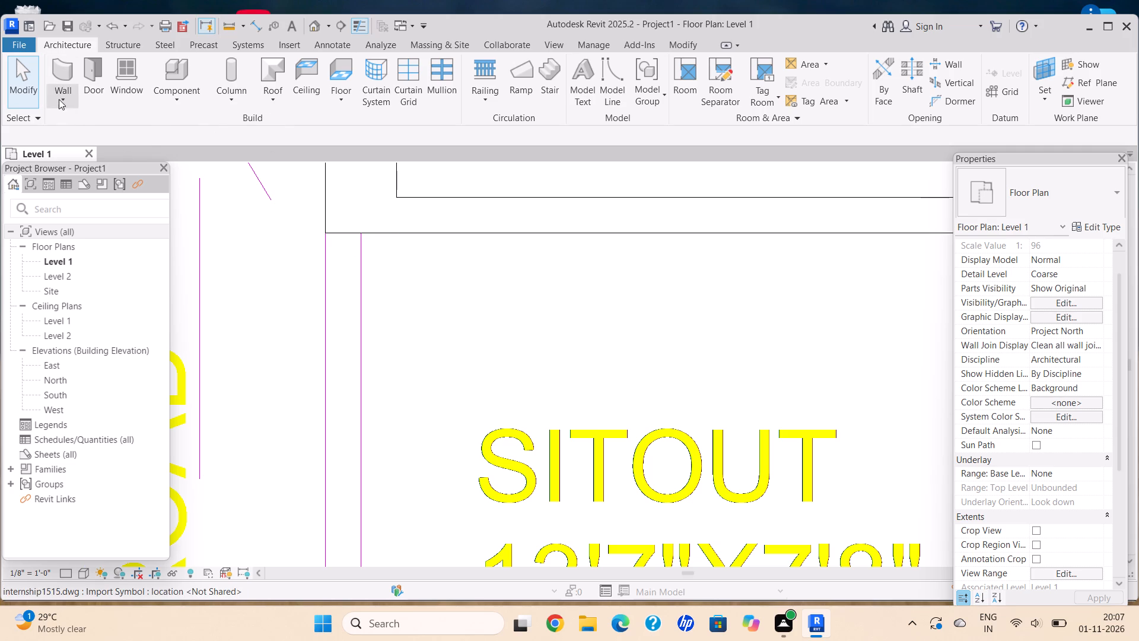
left_click(59, 99)
left_click(79, 123)
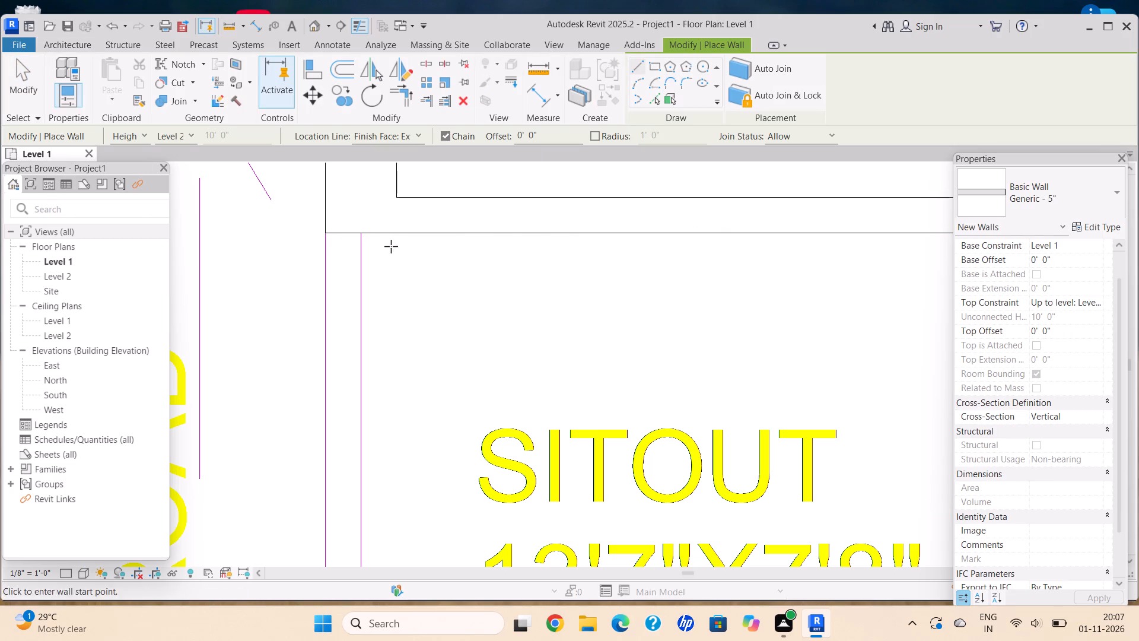
scroll(343, 234, "up", 3)
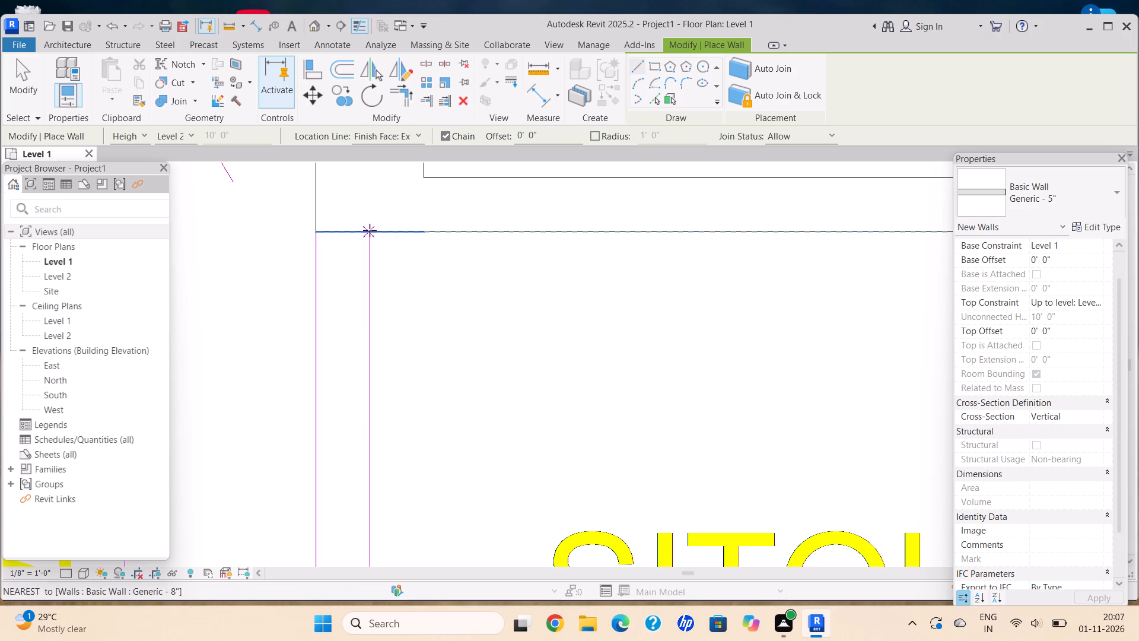
left_click(370, 230)
scroll(400, 362, "down", 8)
middle_click(400, 362)
middle_click_drag(400, 361, 428, 209)
middle_click_drag(418, 347, 416, 310)
scroll(494, 268, "up", 2)
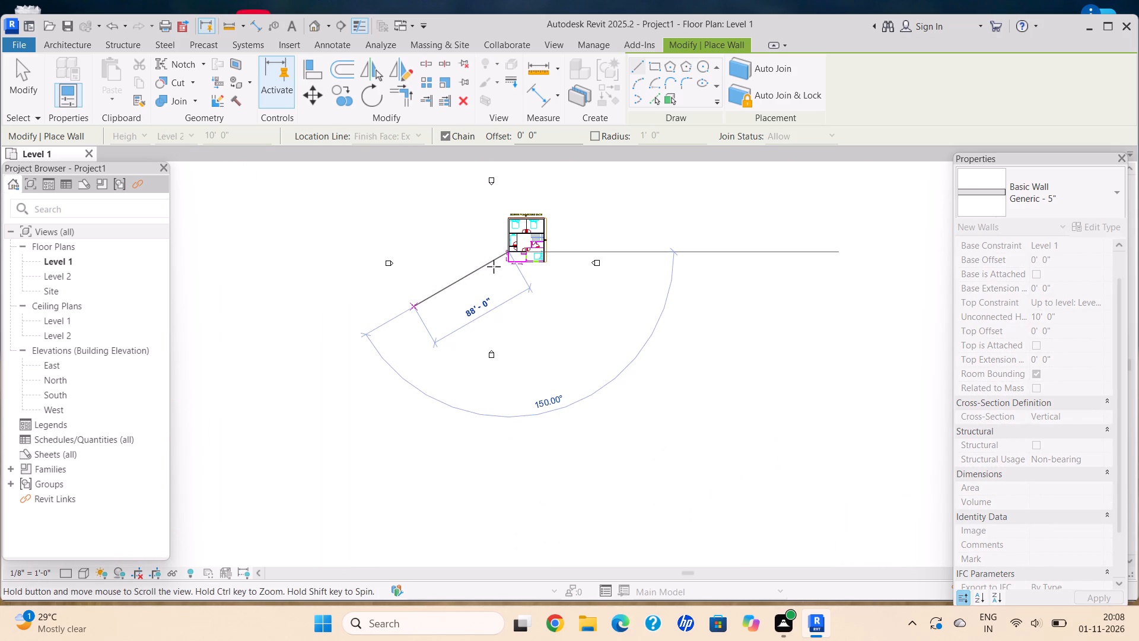
scroll(494, 266, "up", 19)
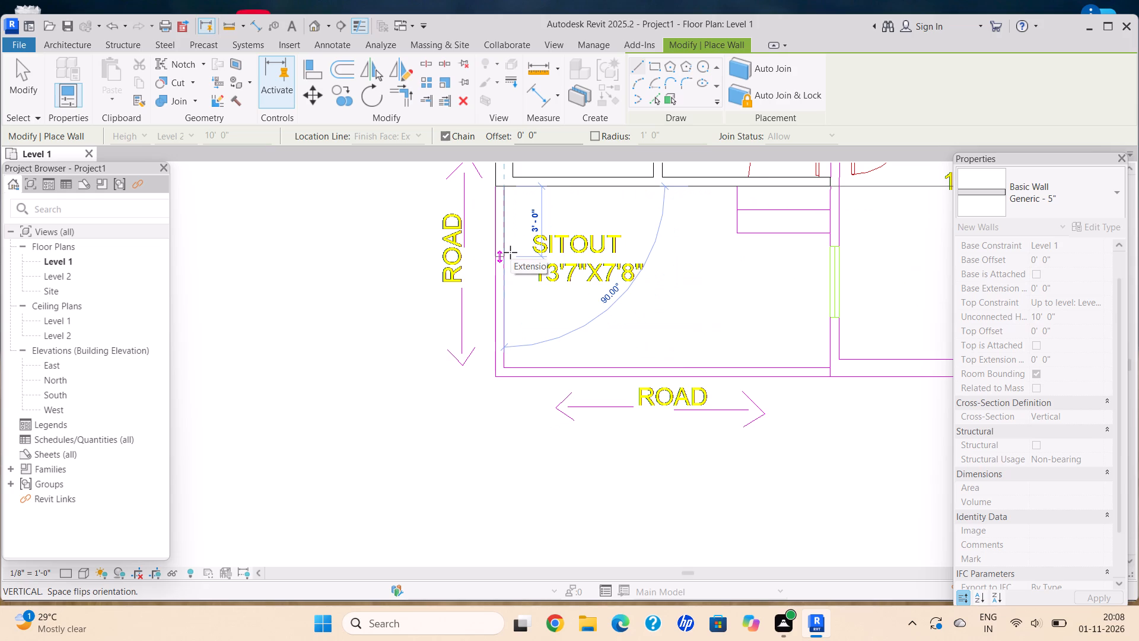
scroll(499, 371, "up", 5)
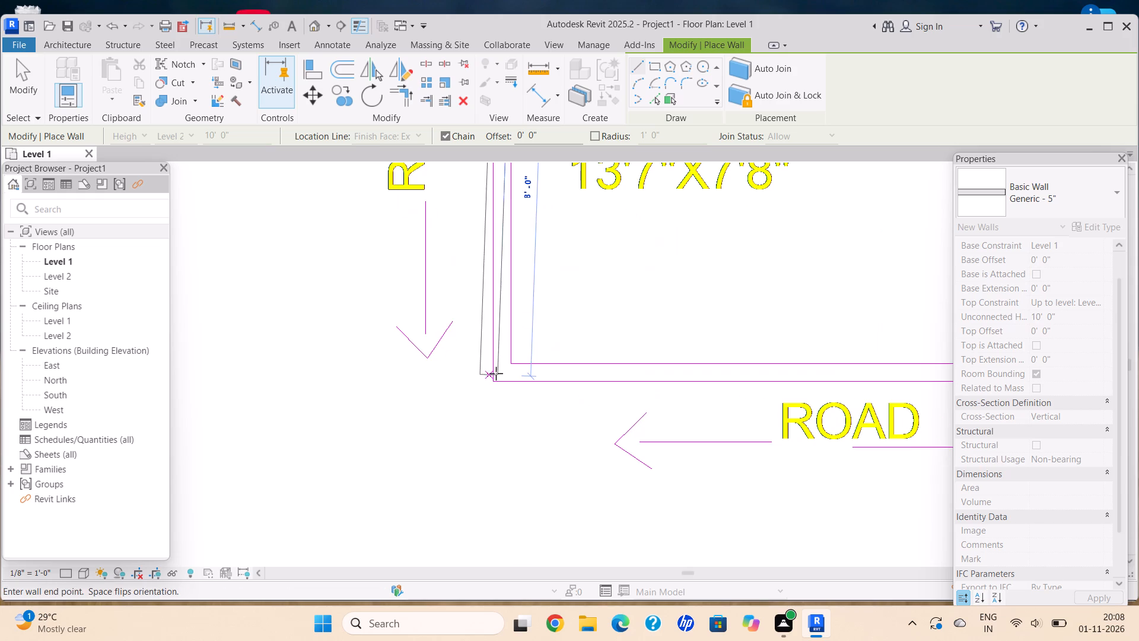
left_click(510, 380)
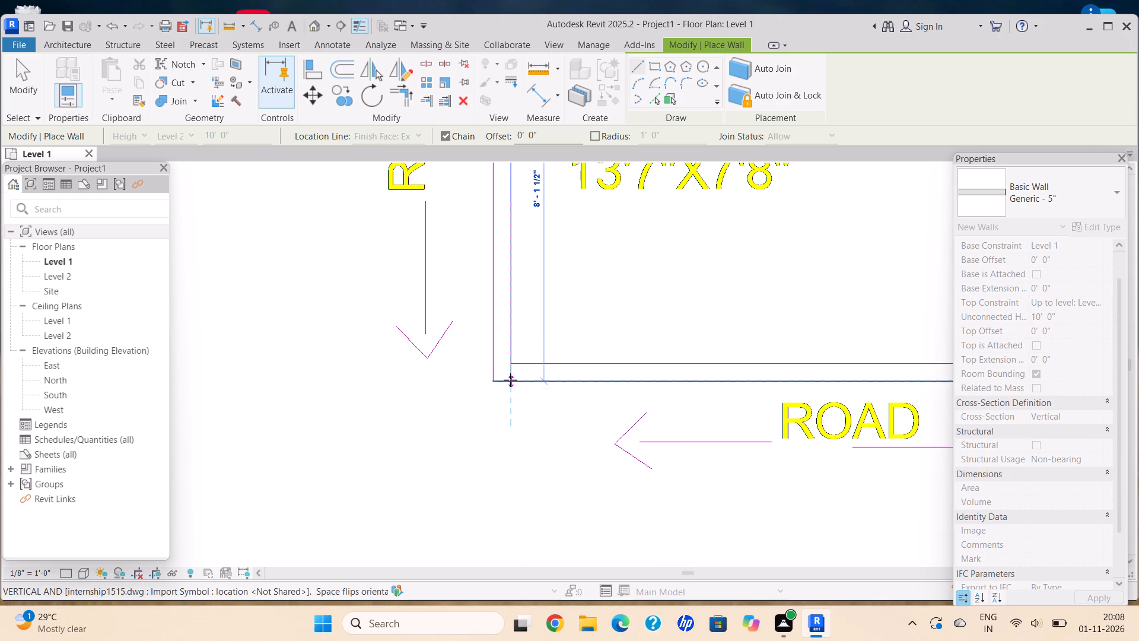
Continue the wall along the Sitout's bottom outer line to Bed Room 3's left wall line, flipped to lie inside the plan lines.
middle_click_drag(722, 419, 559, 380)
scroll(559, 380, "up", 1)
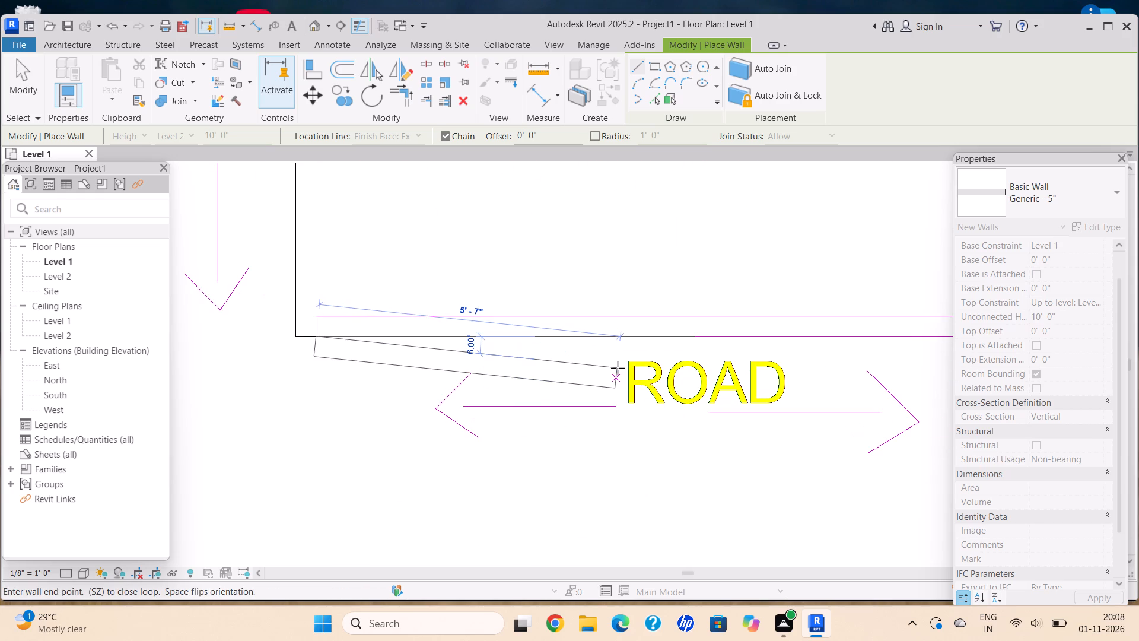
key("space")
middle_click_drag(549, 344, 453, 326)
scroll(520, 325, "up", 1)
scroll(736, 345, "down", 2)
middle_click_drag(681, 331, 386, 318)
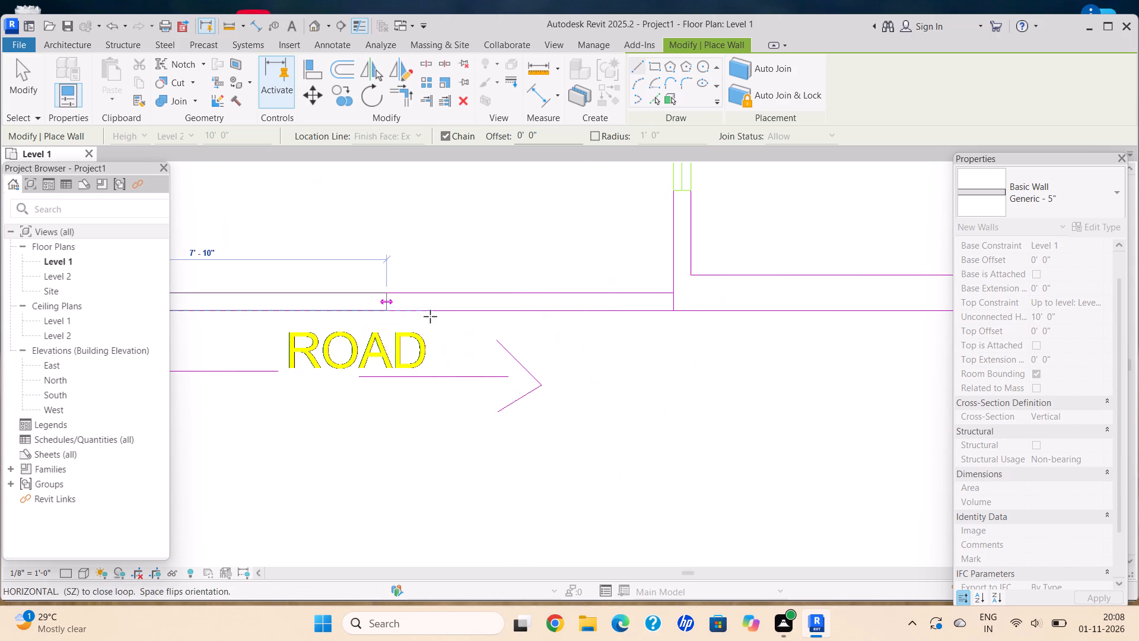
scroll(655, 289, "up", 6)
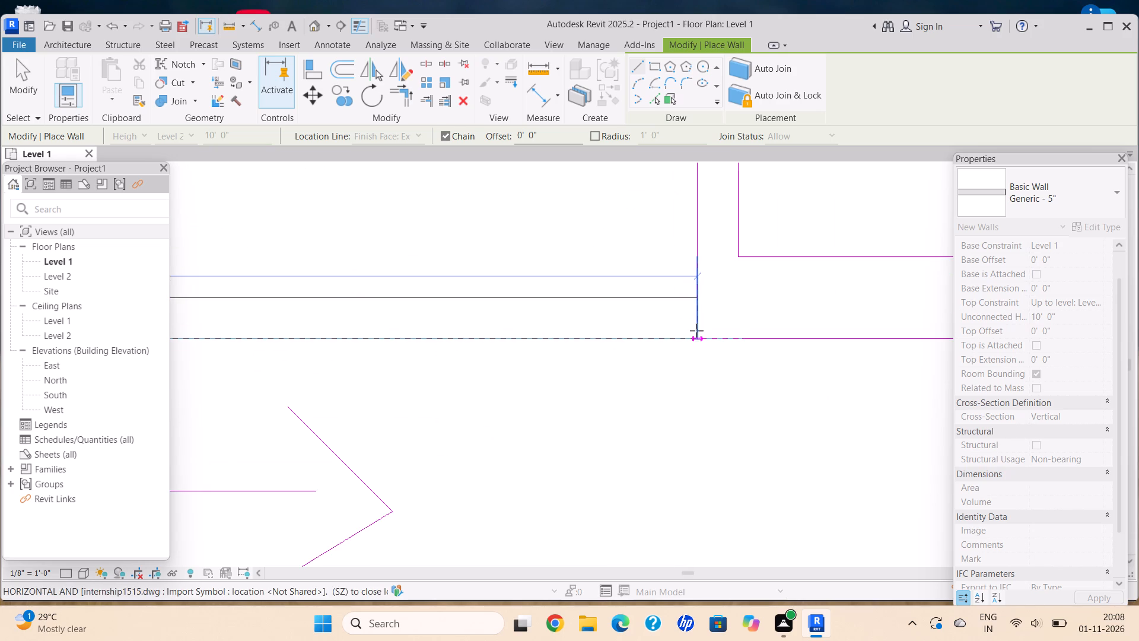
left_click(698, 340)
key("Escape")
Draw the wall between the stairs and the Toilet and Wash, from the right exterior wall to its free end beside the Hall.
scroll(523, 354, "down", 3)
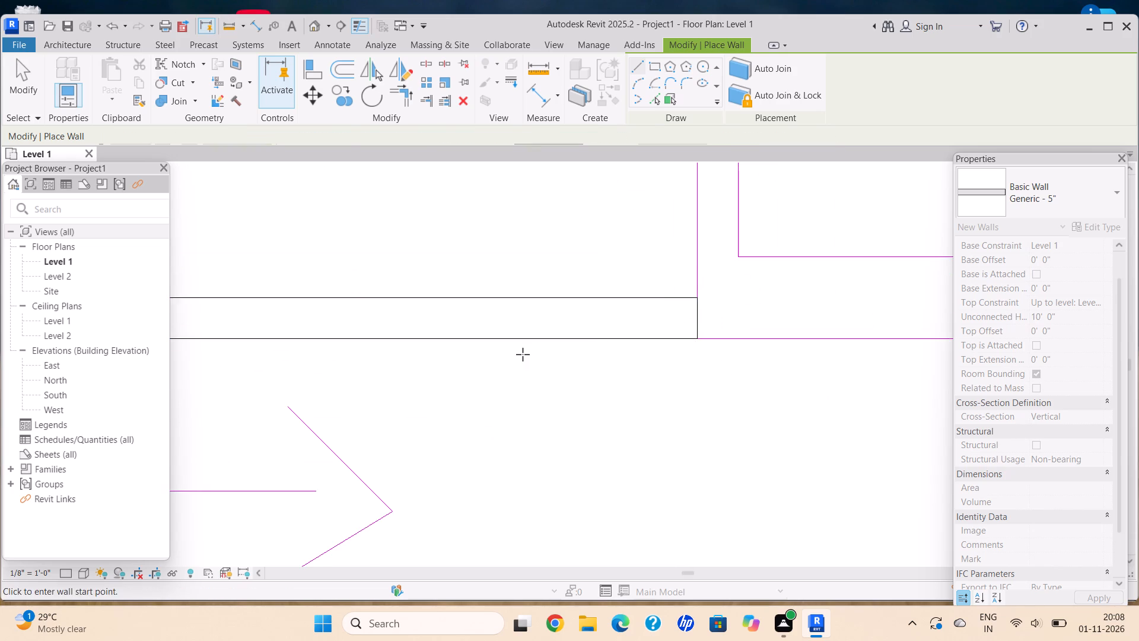
scroll(523, 354, "down", 10)
middle_click_drag(503, 315, 574, 416)
scroll(640, 287, "up", 10)
scroll(588, 274, "down", 3)
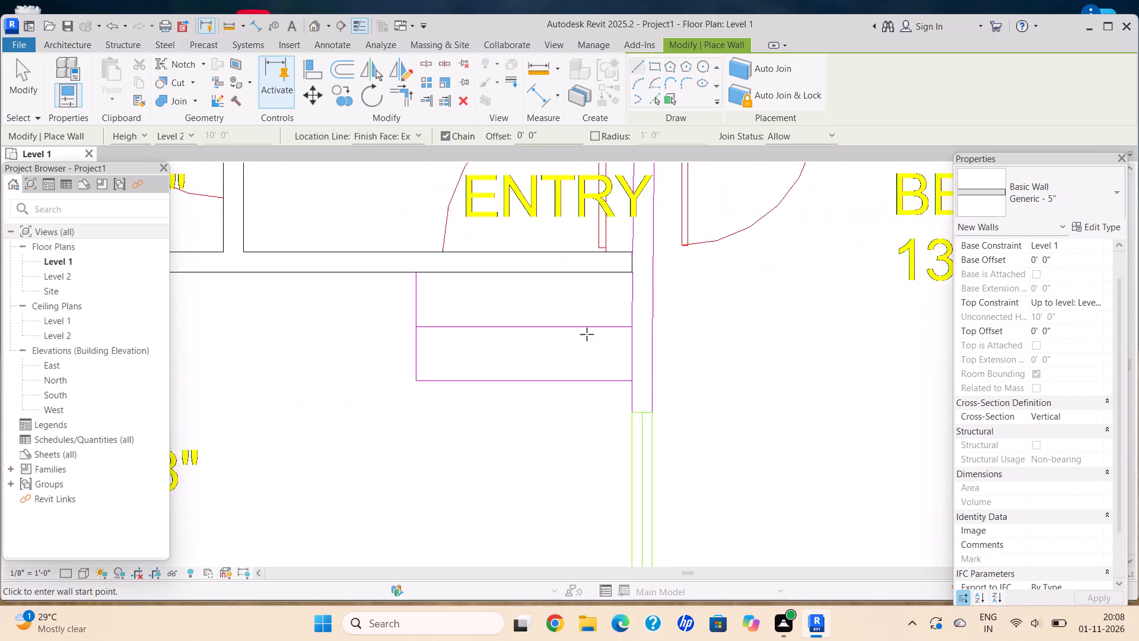
scroll(587, 334, "down", 7)
middle_click_drag(558, 386, 551, 417)
scroll(548, 426, "up", 1)
middle_click_drag(621, 263, 634, 324)
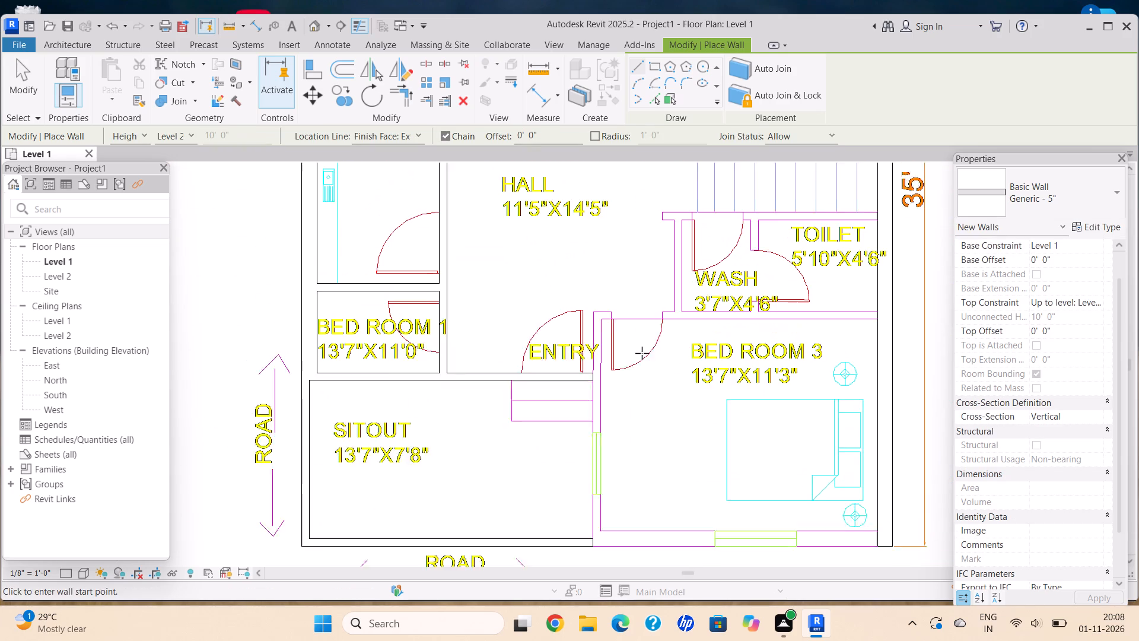
middle_click(640, 347)
scroll(667, 307, "down", 3)
middle_click_drag(667, 306, 677, 386)
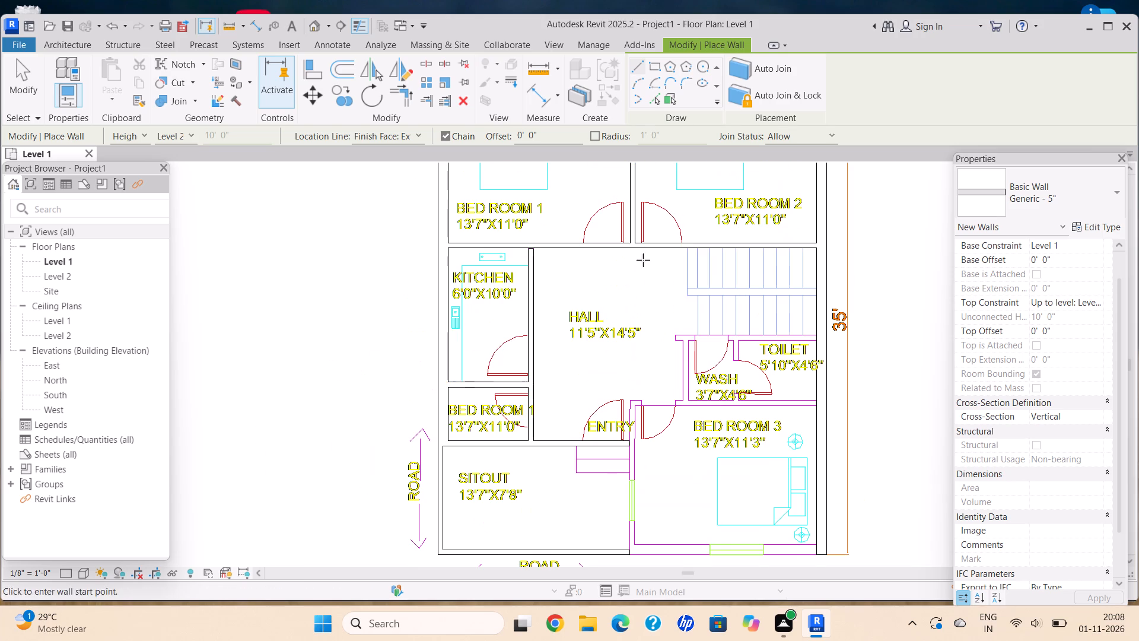
scroll(803, 350, "up", 14)
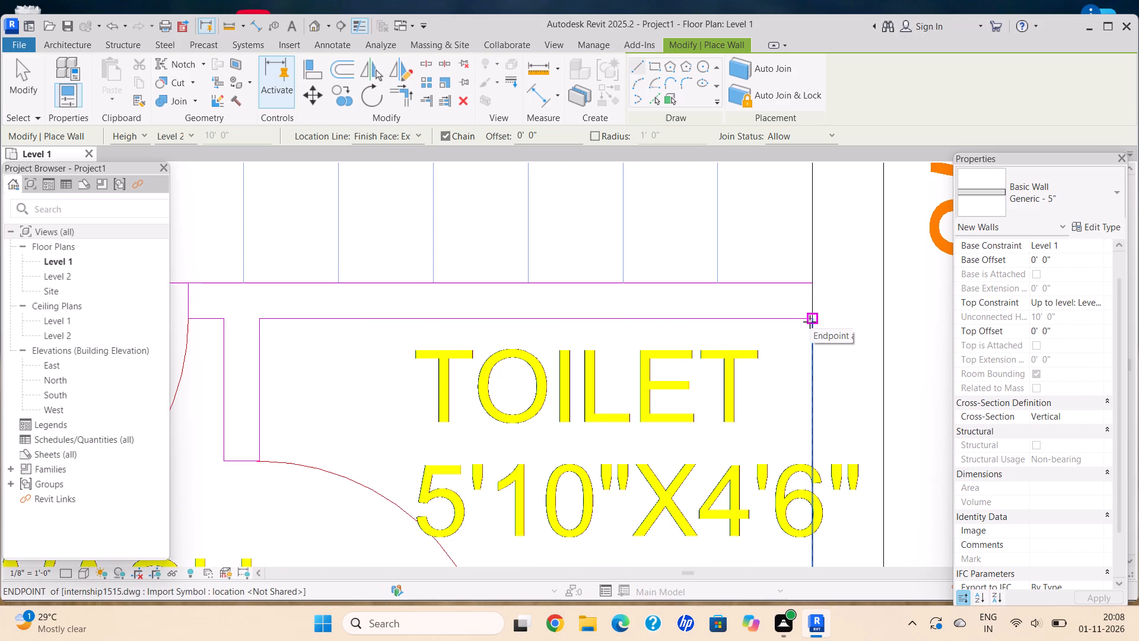
scroll(794, 334, "up", 5)
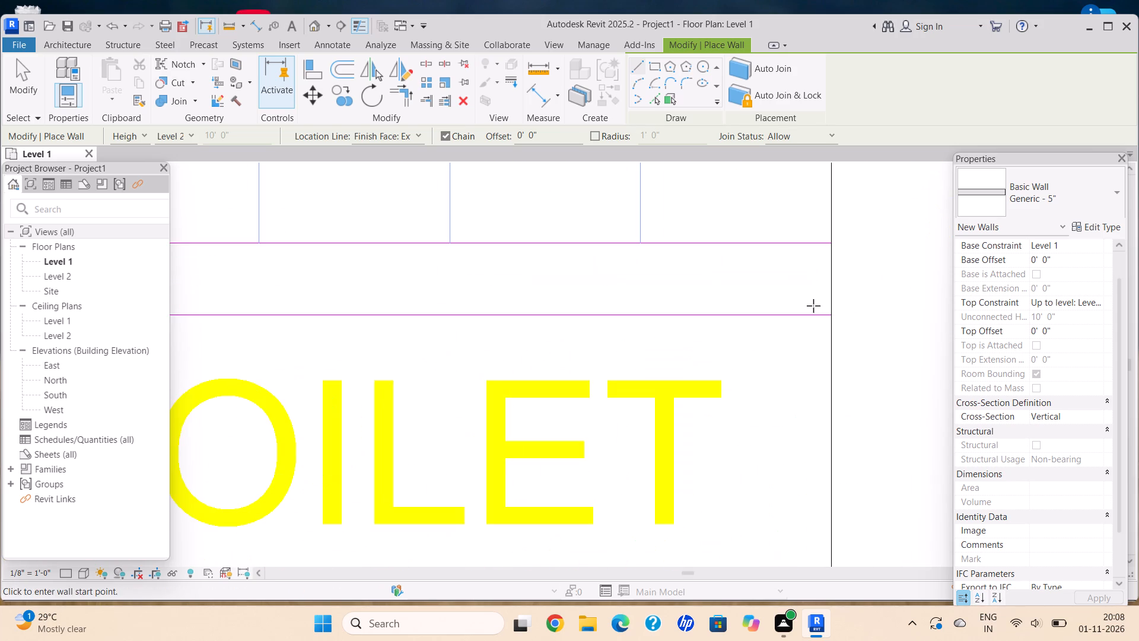
left_click(832, 315)
scroll(459, 304, "down", 1)
middle_click_drag(456, 304, 741, 318)
scroll(505, 311, "down", 5)
middle_click(745, 319)
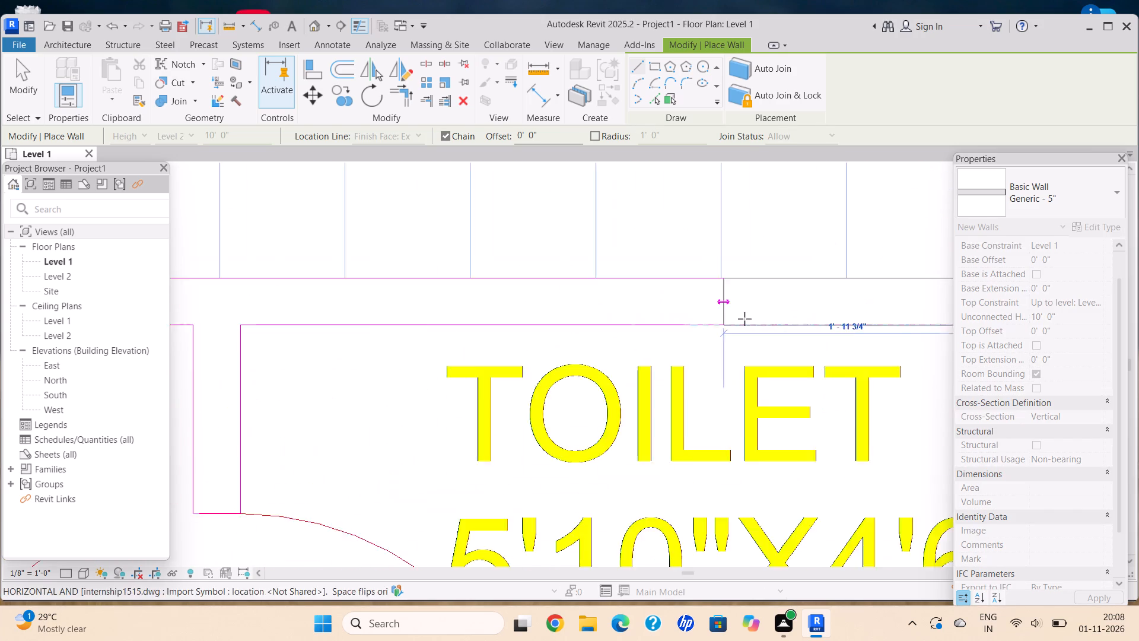
middle_click_drag(237, 326, 635, 354)
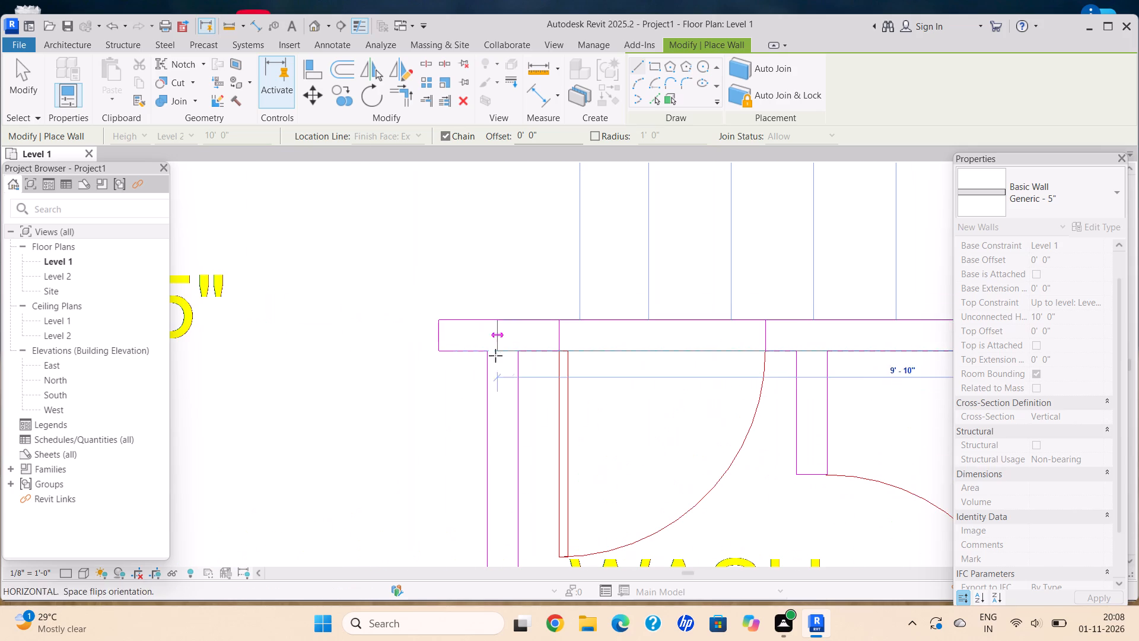
left_click(438, 354)
key("Escape")
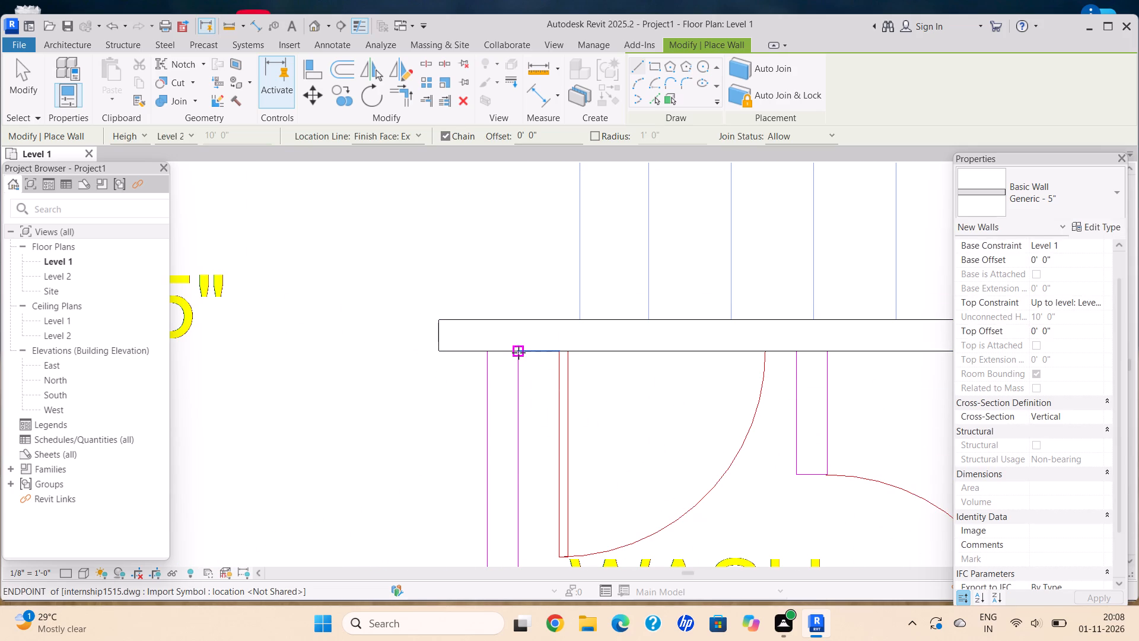
Draw the Wash's left wall from the wall below the stairs down to Bed Room 3's top wall line.
left_click(518, 353)
scroll(525, 480, "down", 5)
middle_click_drag(524, 480, 500, 290)
scroll(501, 410, "up", 3)
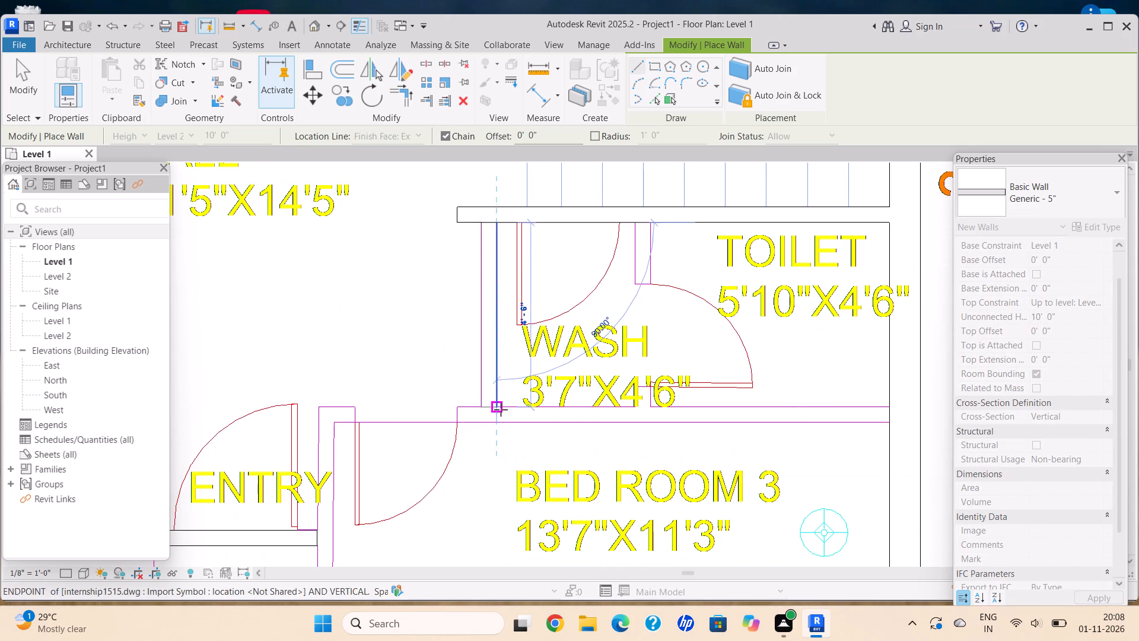
scroll(501, 410, "up", 8)
left_click(482, 398)
key("Escape")
Draw Bed Room 3's top wall from the right exterior wall to the corner beside the Entry.
scroll(336, 433, "down", 2)
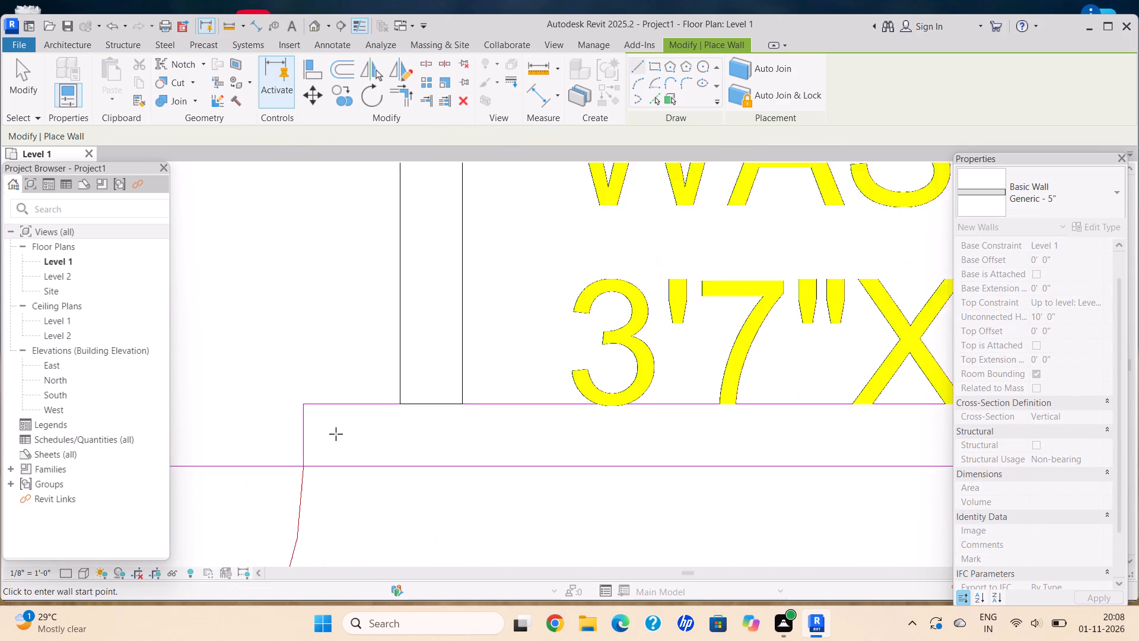
scroll(336, 434, "down", 5)
middle_click_drag(338, 430, 531, 373)
scroll(357, 427, "down", 3)
middle_click_drag(398, 413, 457, 396)
scroll(334, 412, "down", 3)
middle_click_drag(346, 404, 433, 373)
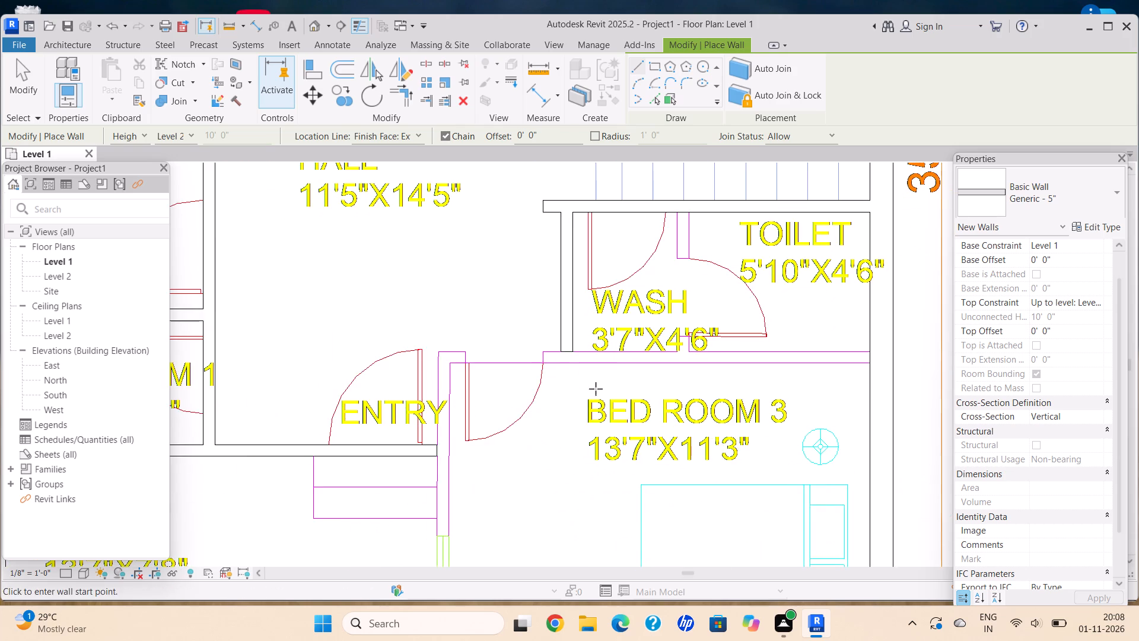
middle_click_drag(567, 380, 359, 355)
scroll(660, 357, "up", 4)
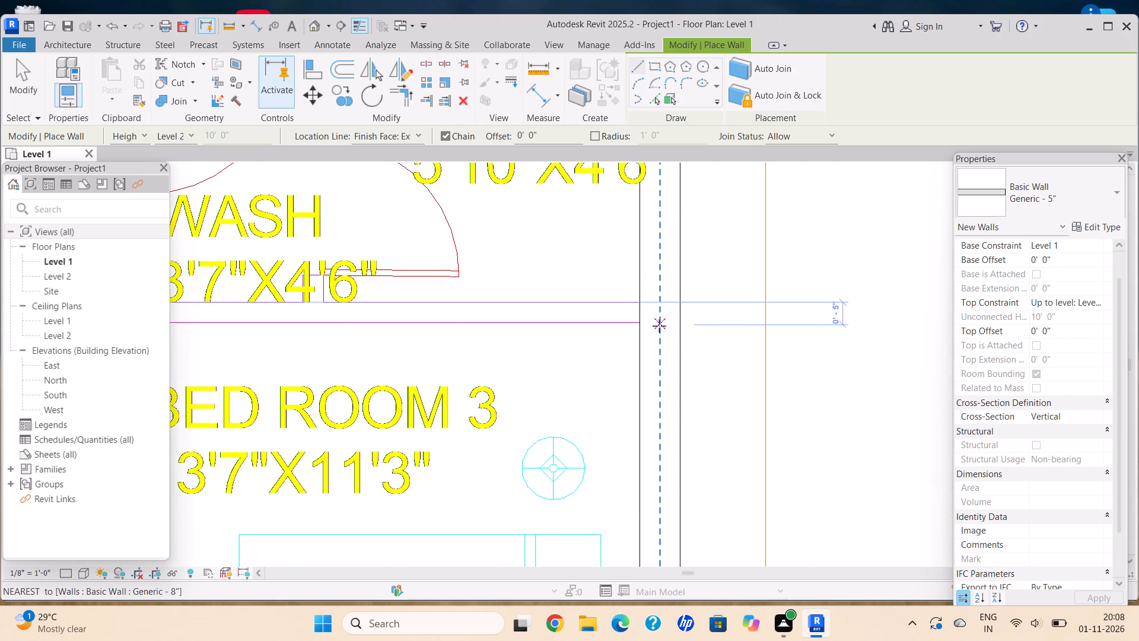
left_click(640, 323)
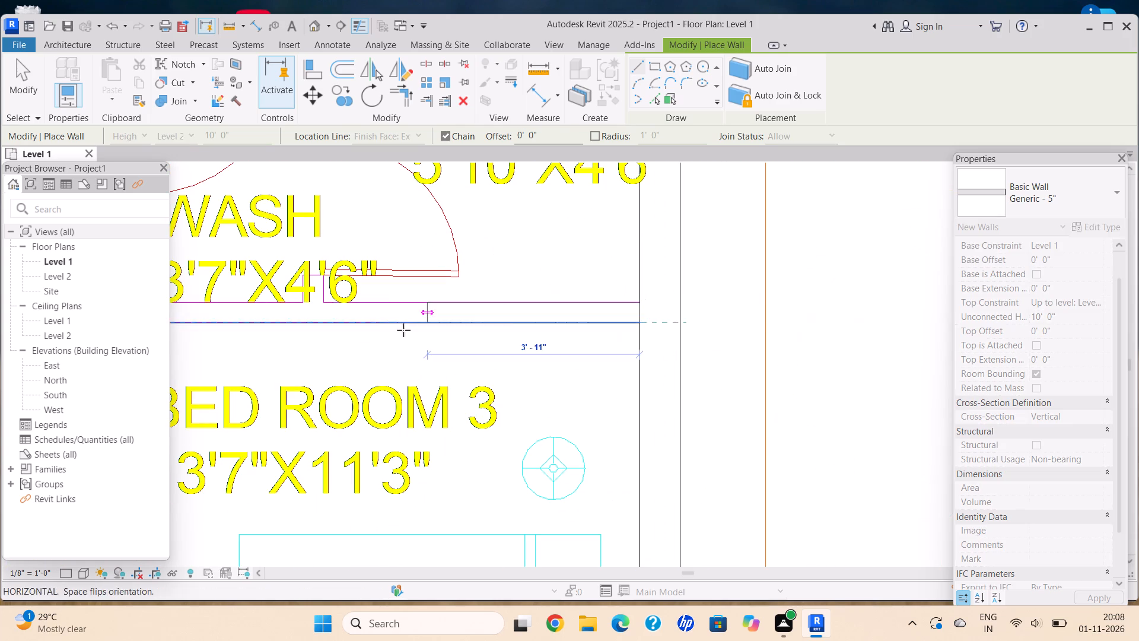
scroll(399, 332, "down", 4)
middle_click_drag(402, 332, 666, 346)
middle_click_drag(383, 335, 586, 327)
scroll(542, 338, "up", 4)
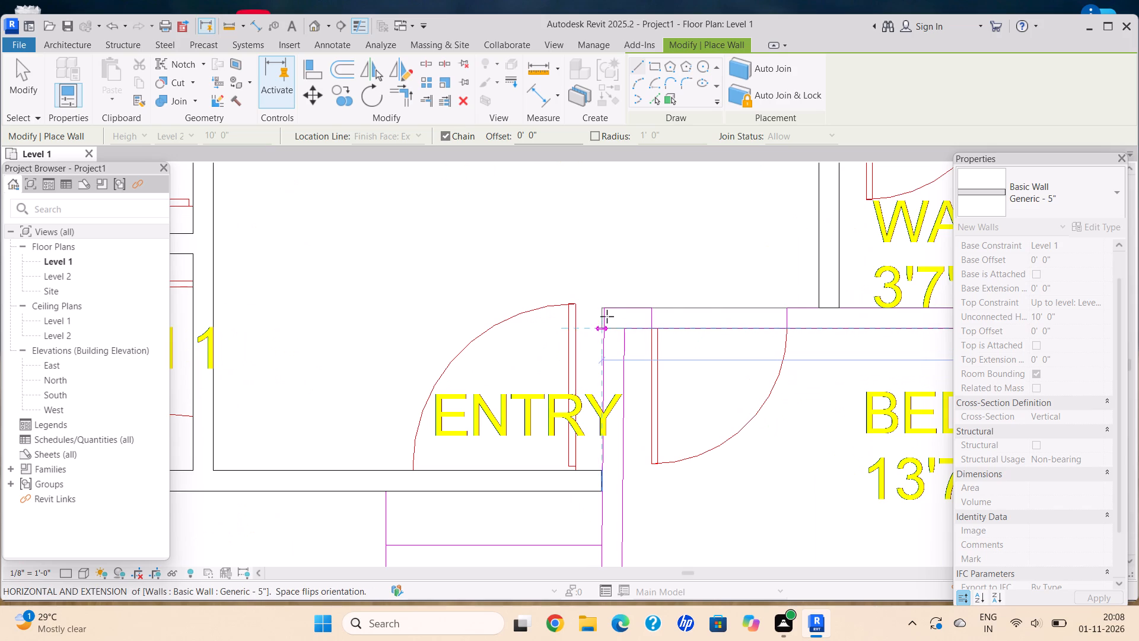
left_click(600, 327)
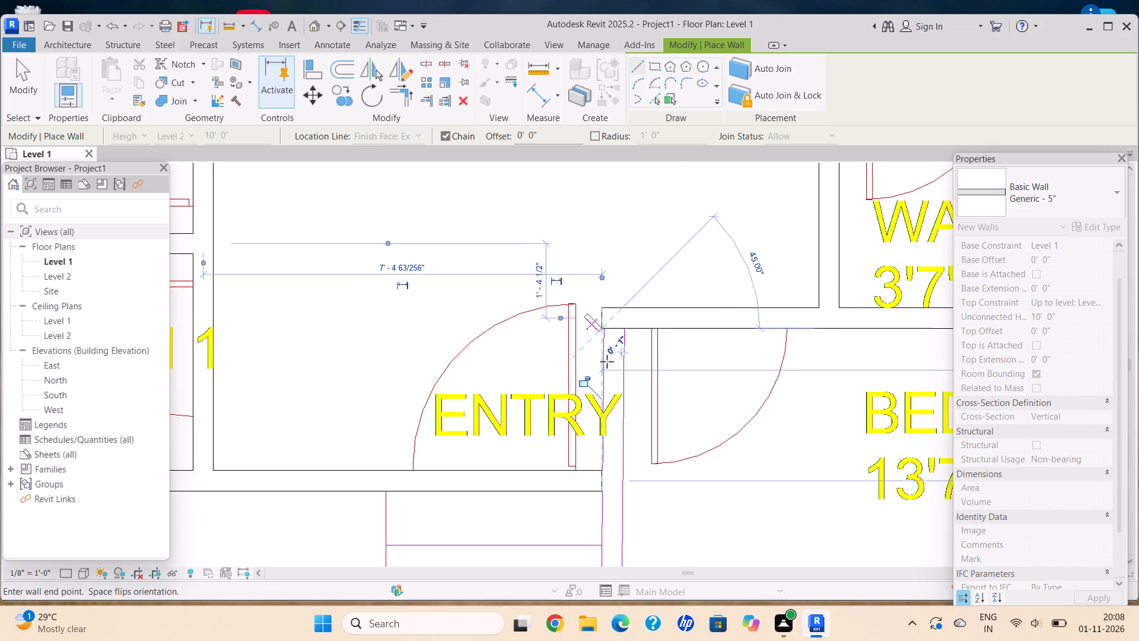
Continue with Bed Room 3's left wall, flipped onto the plan lines, from the Entry corner down to the Sitout's bottom outer corner.
middle_click_drag(613, 386, 595, 294)
key("space")
middle_click_drag(578, 417, 580, 285)
scroll(580, 302, "down", 4)
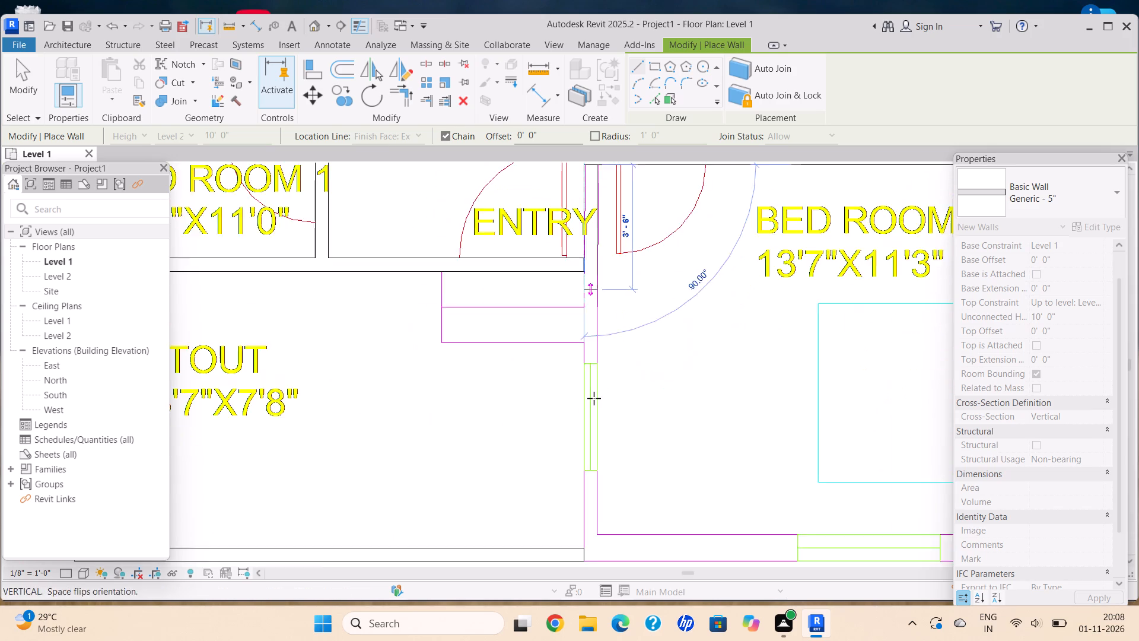
middle_click_drag(594, 399, 578, 311)
scroll(577, 377, "up", 8)
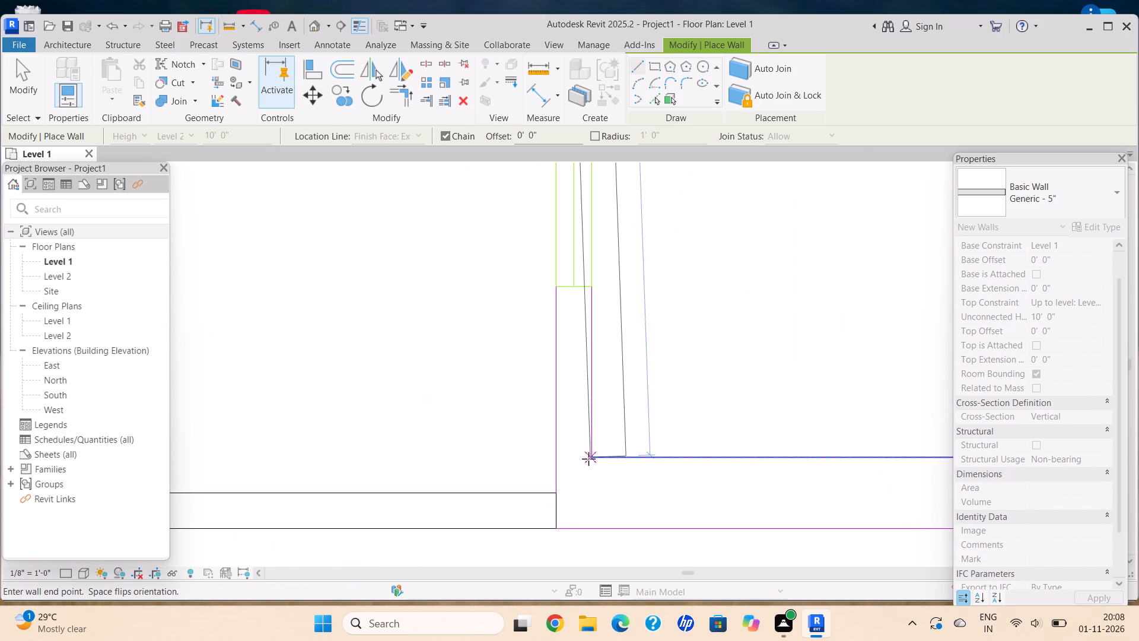
left_click(554, 528)
key("Escape")
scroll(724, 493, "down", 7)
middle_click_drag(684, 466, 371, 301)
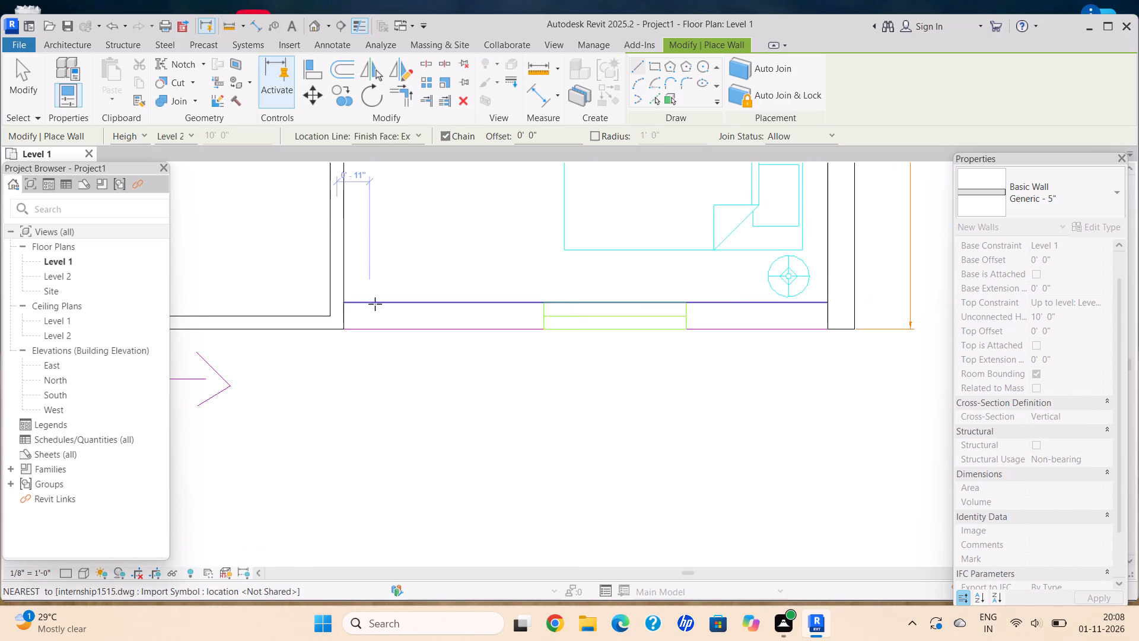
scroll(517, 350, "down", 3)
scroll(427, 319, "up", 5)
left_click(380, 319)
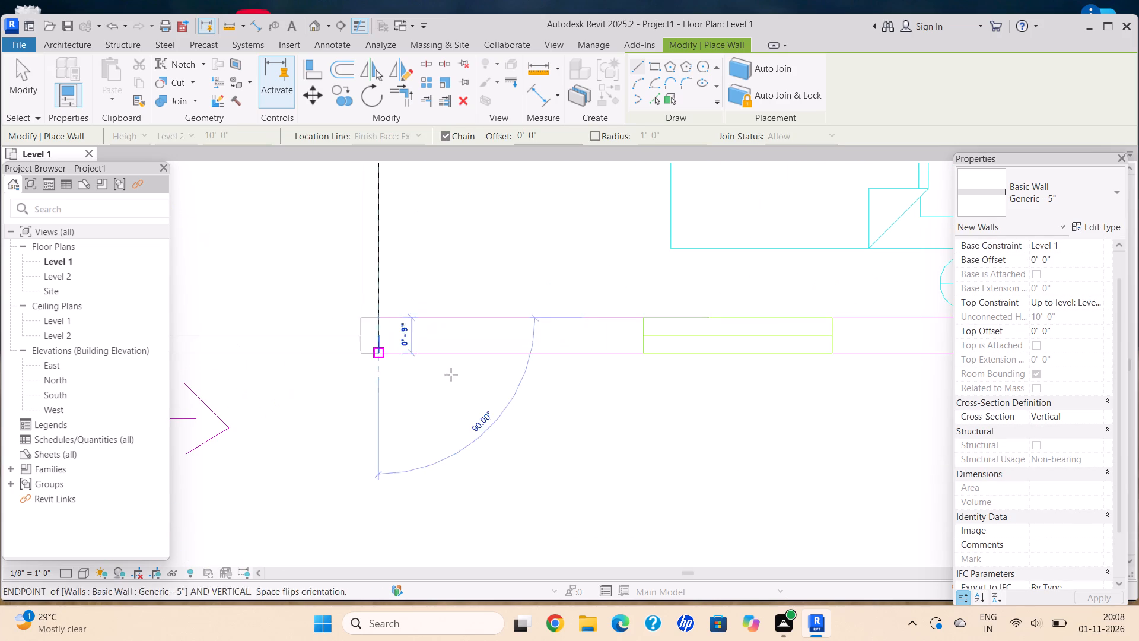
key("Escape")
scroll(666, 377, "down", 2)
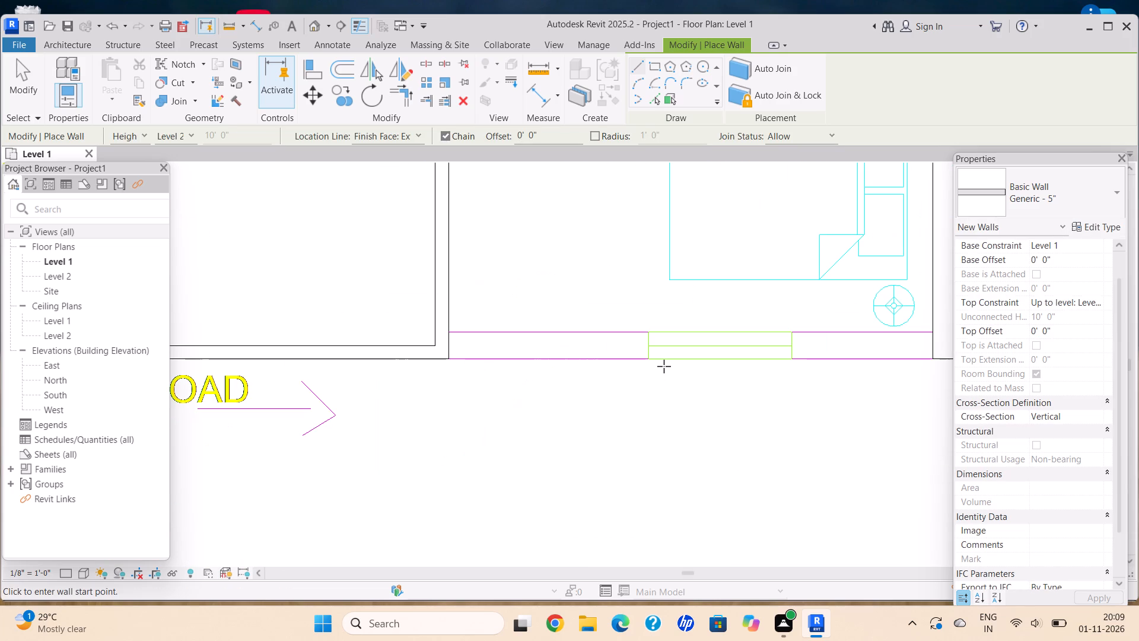
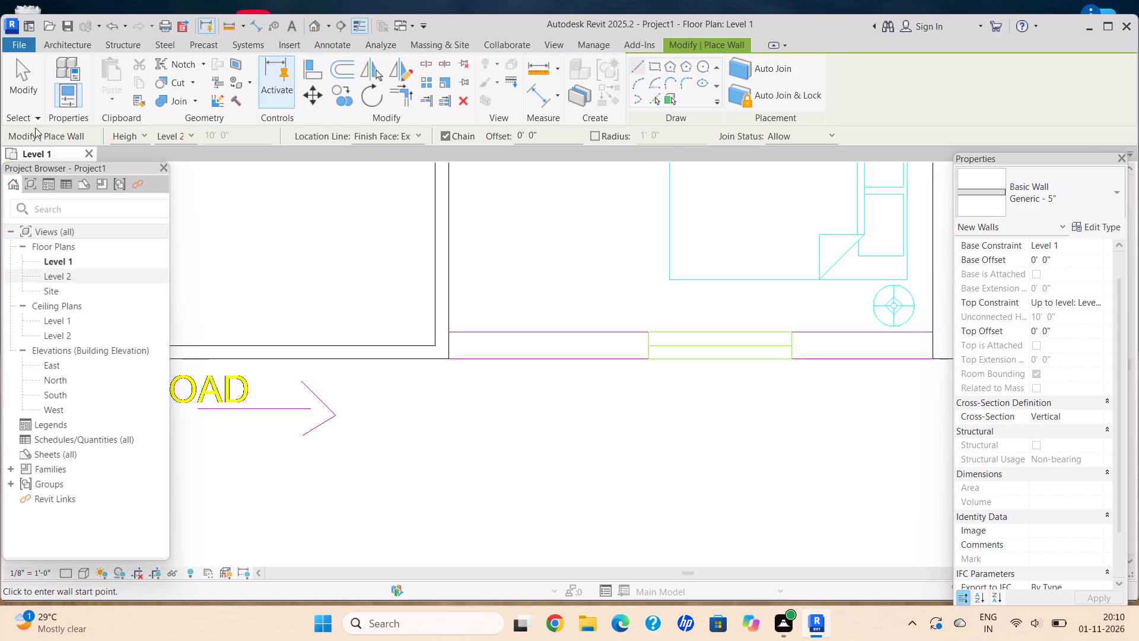
Draw Bed Room 3's bottom exterior wall as Generic - 8", 10' high, from its left wall to the right exterior wall's inner face.
left_click(77, 41)
left_click(68, 97)
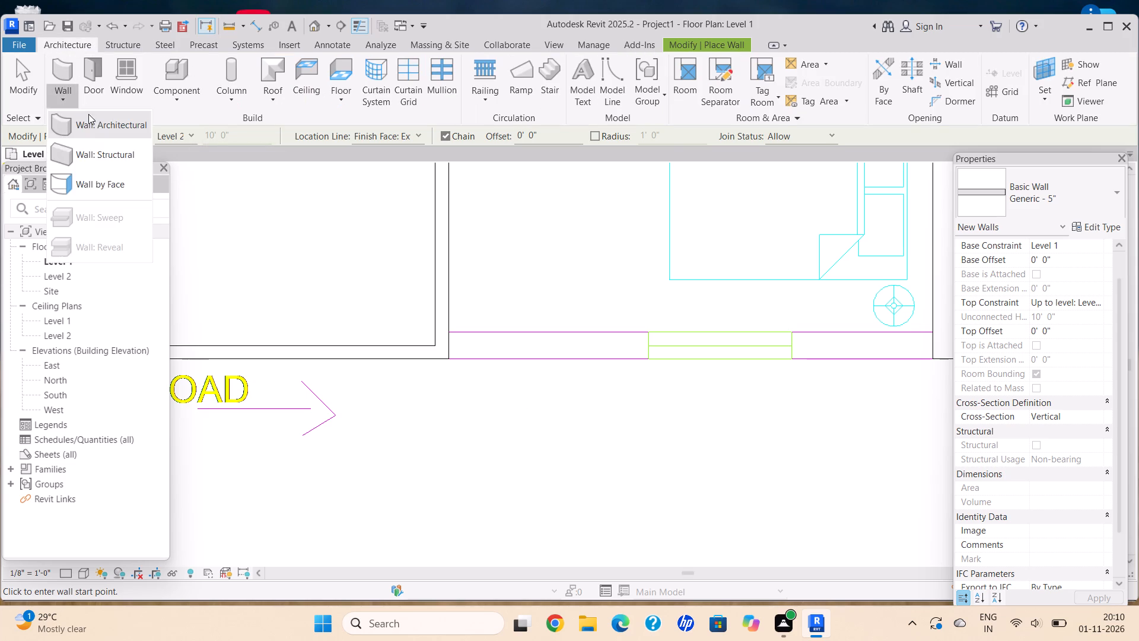
left_click(94, 118)
left_click(1037, 199)
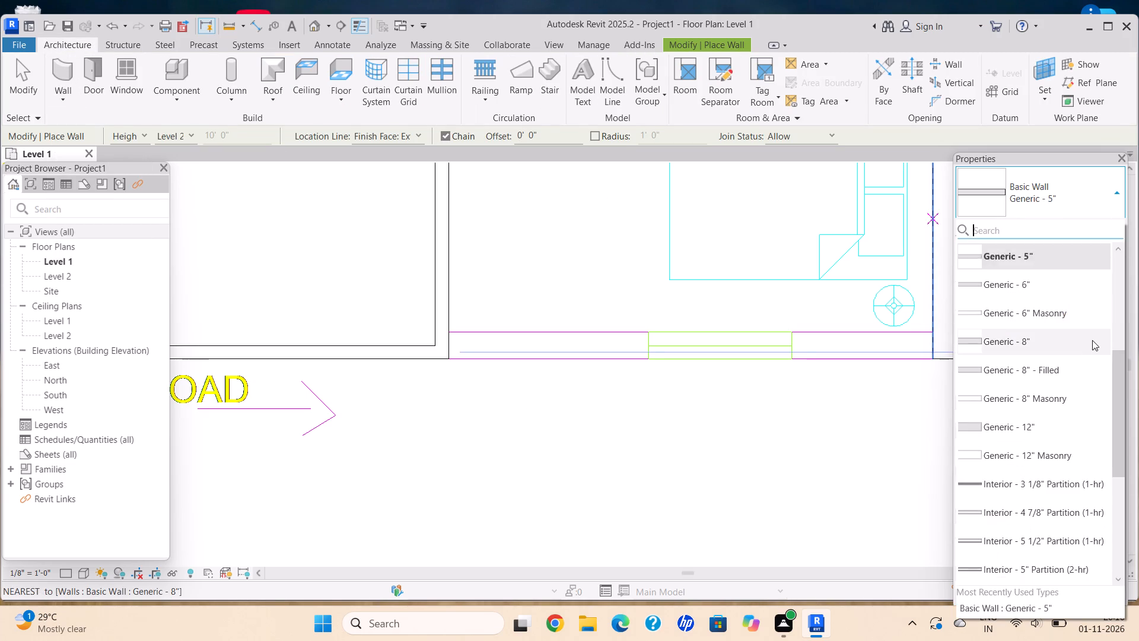
scroll(1090, 340, "up", 2)
scroll(1061, 445, "down", 3)
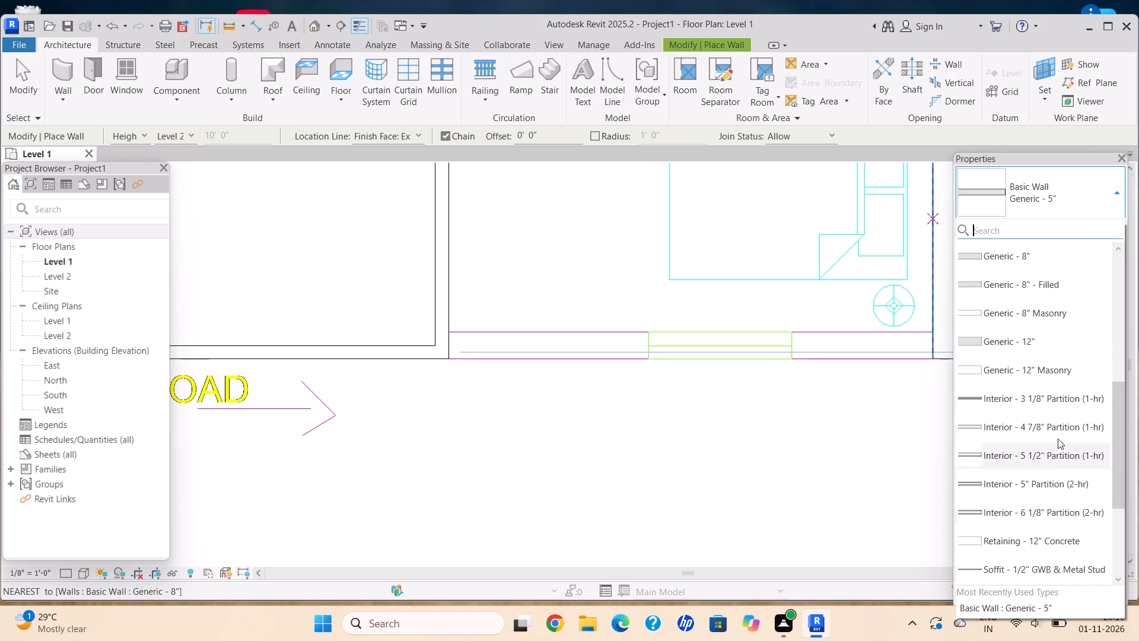
left_click(1030, 263)
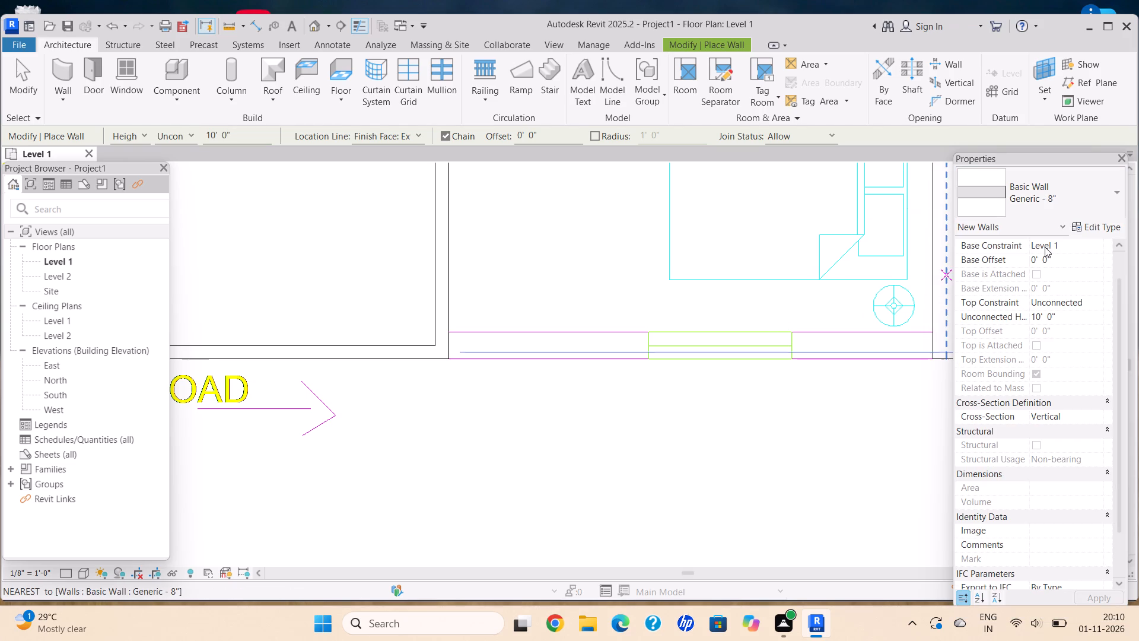
scroll(462, 355, "up", 7)
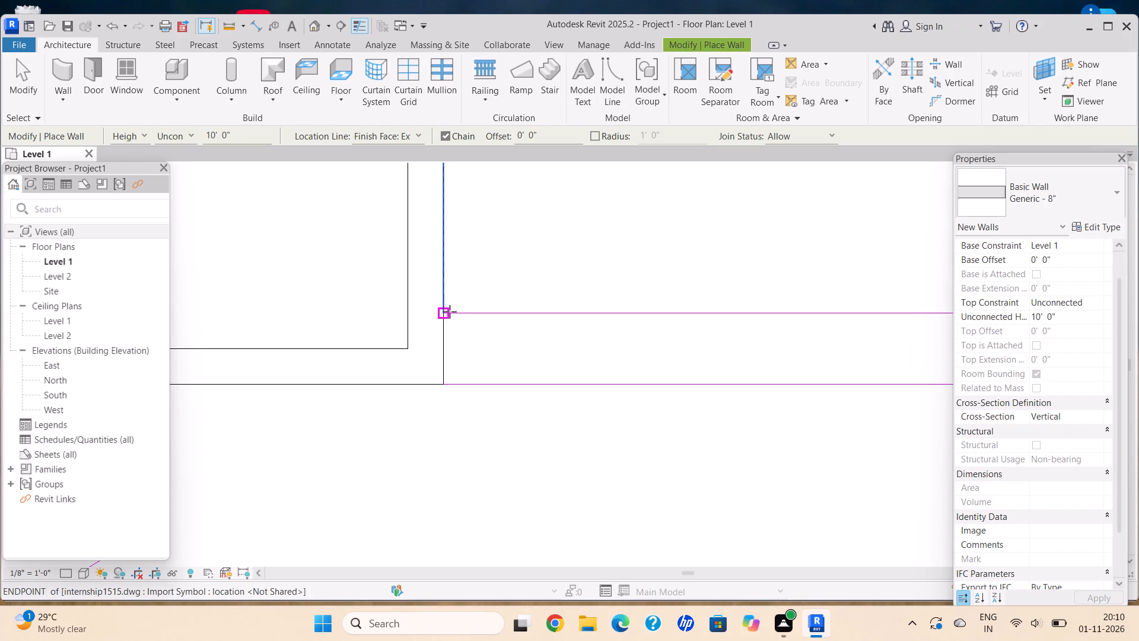
left_click(443, 311)
middle_click_drag(680, 323, 368, 401)
scroll(724, 318, "down", 5)
middle_click_drag(720, 318, 388, 360)
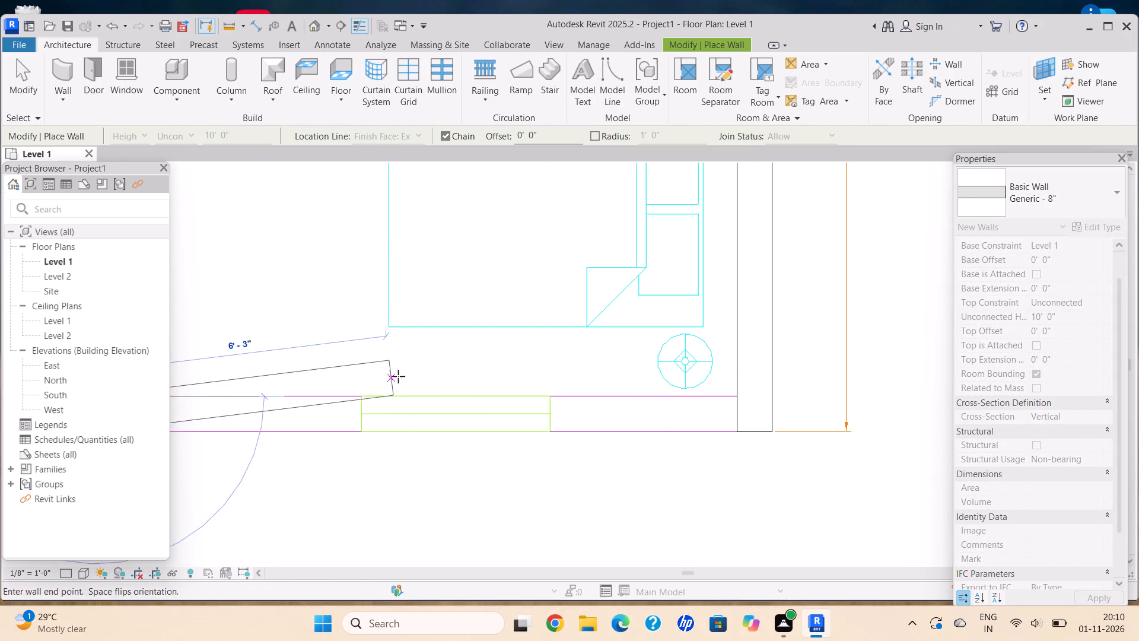
middle_click_drag(665, 395, 546, 398)
scroll(546, 398, "down", 1)
scroll(682, 374, "up", 4)
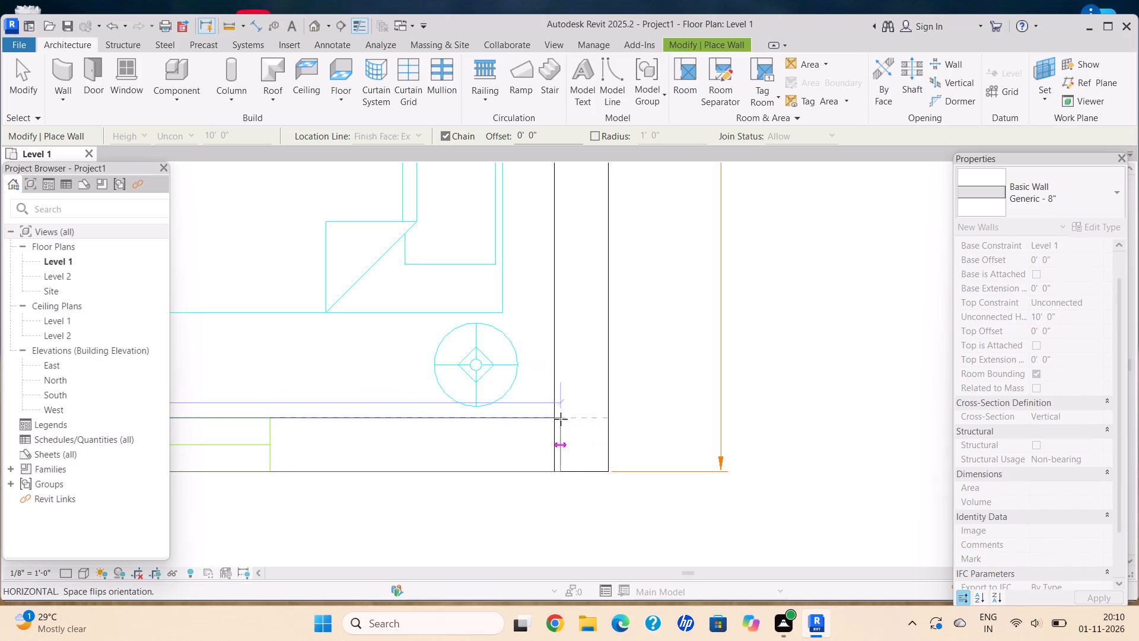
left_click(555, 415)
key("Escape")
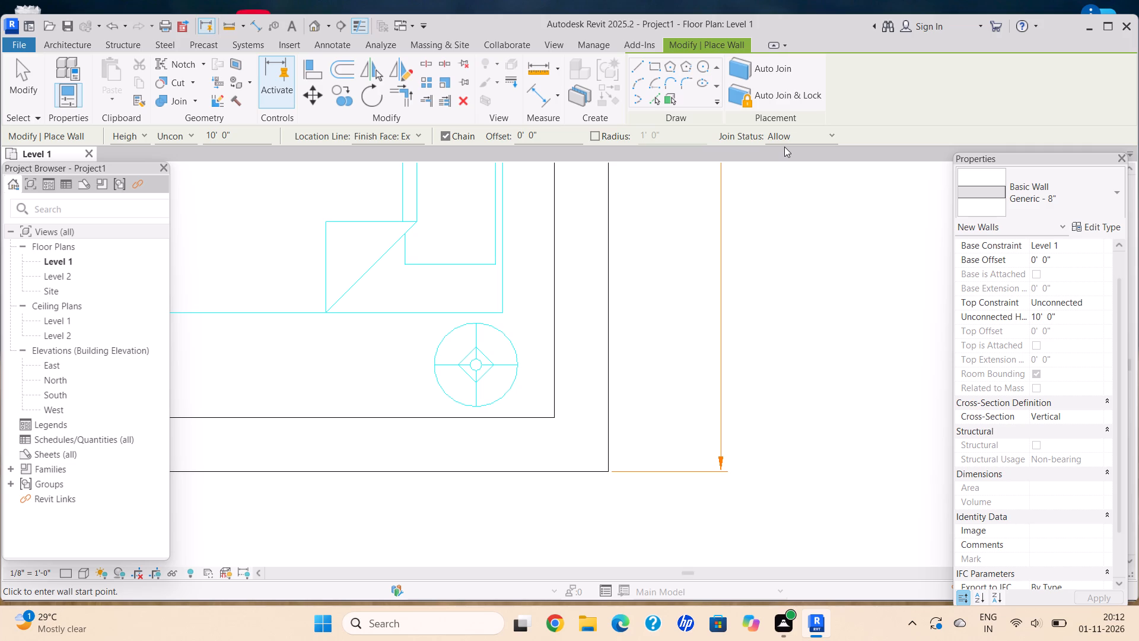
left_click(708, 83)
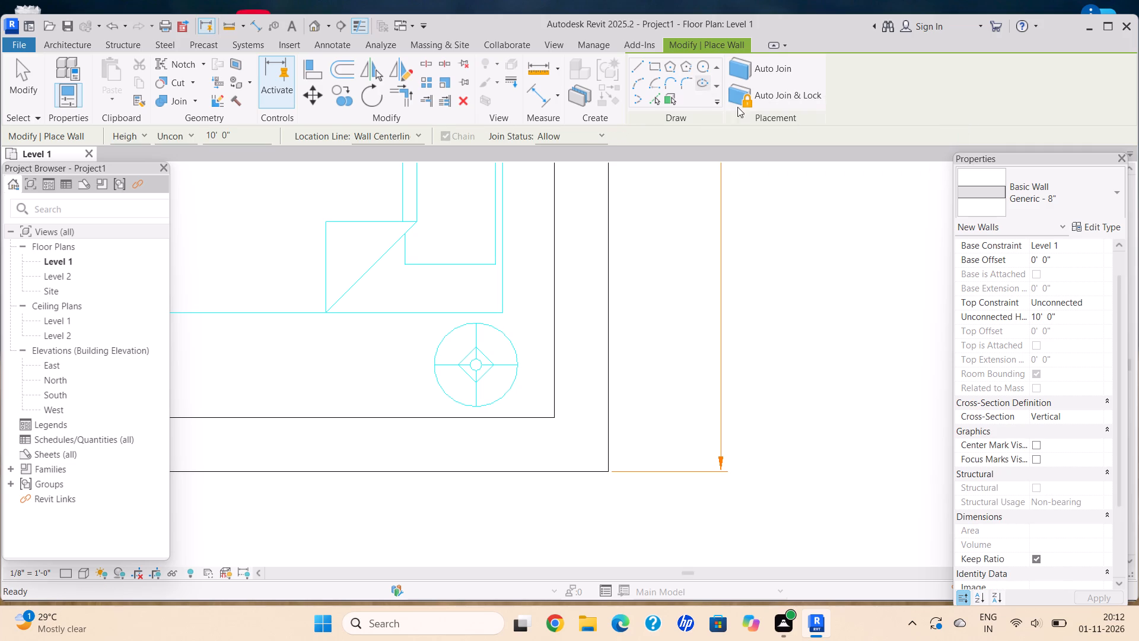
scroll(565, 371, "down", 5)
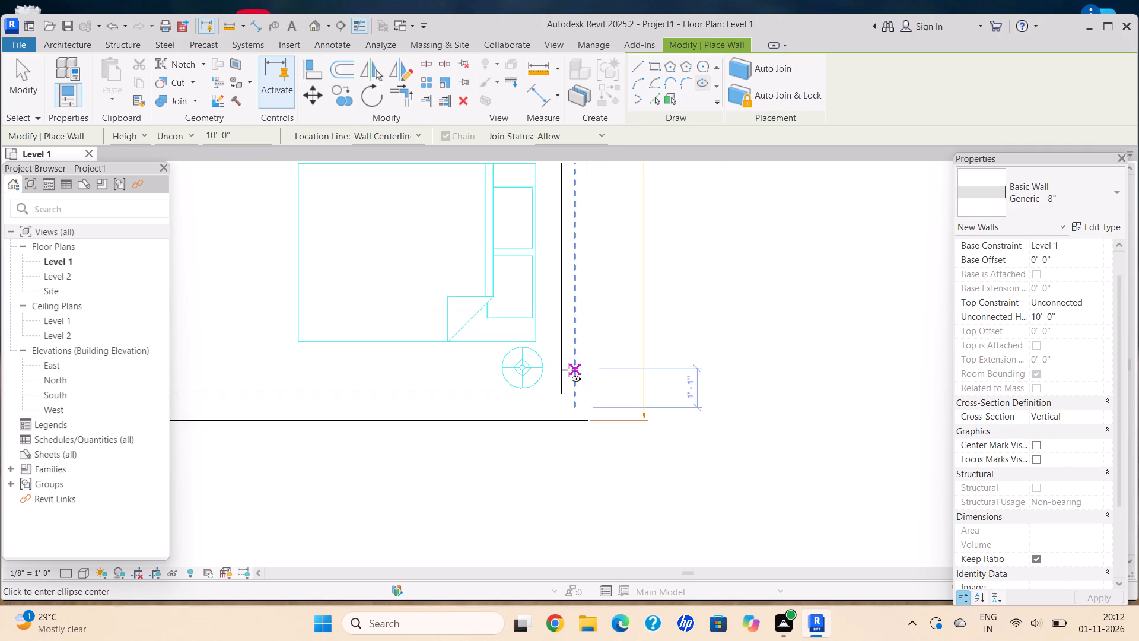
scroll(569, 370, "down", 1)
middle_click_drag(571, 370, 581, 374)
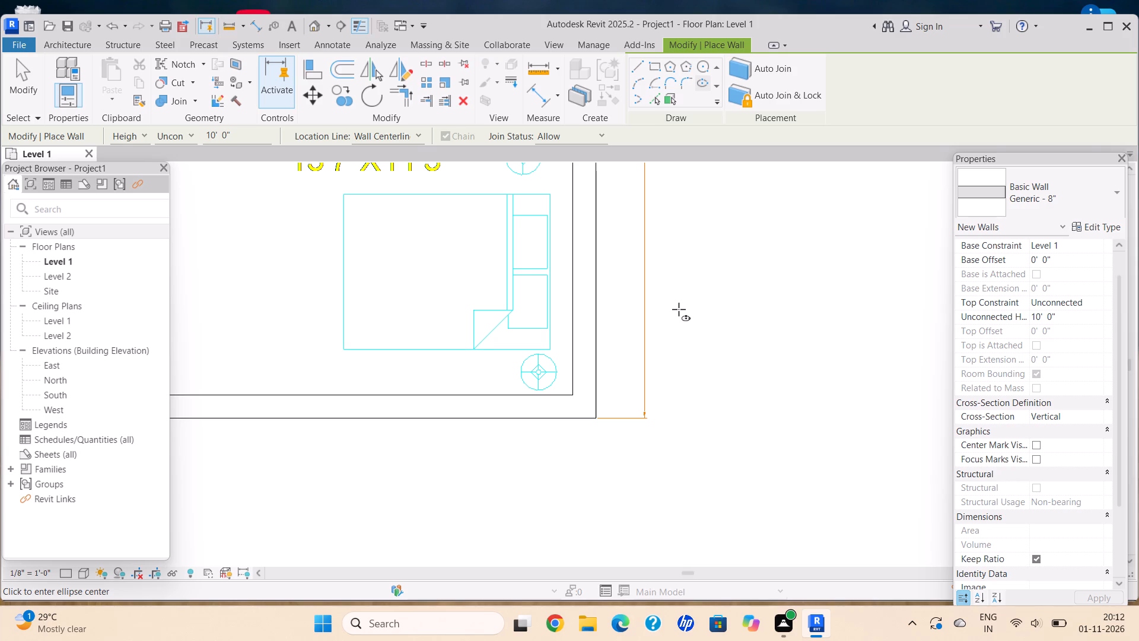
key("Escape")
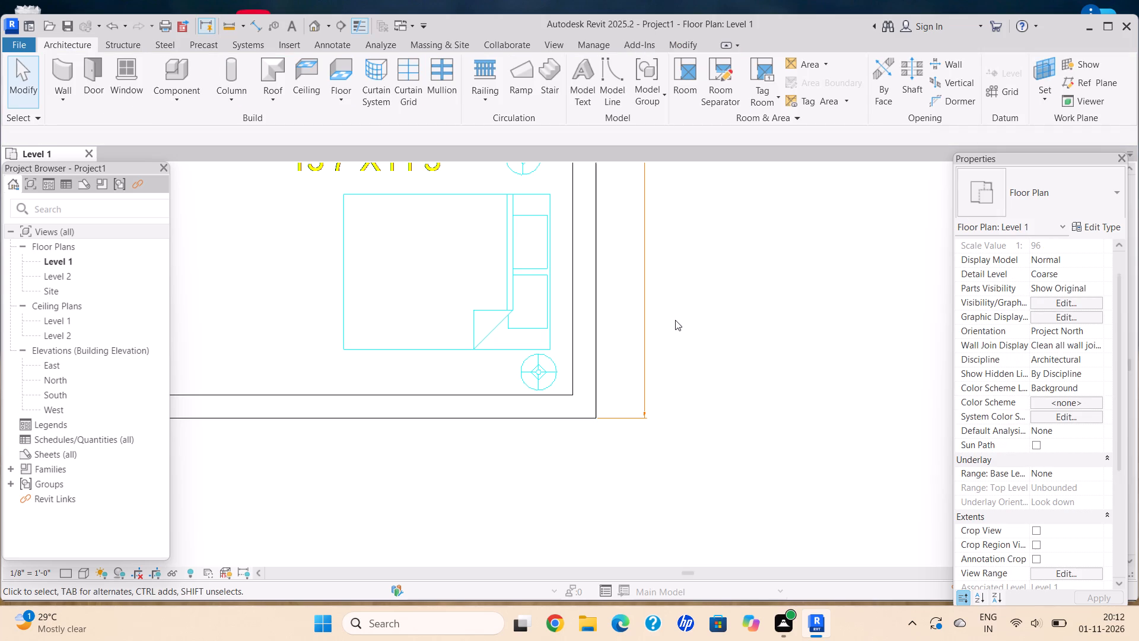
Open the default 3D view and examine the modelled walls of the house.
scroll(679, 318, "down", 3)
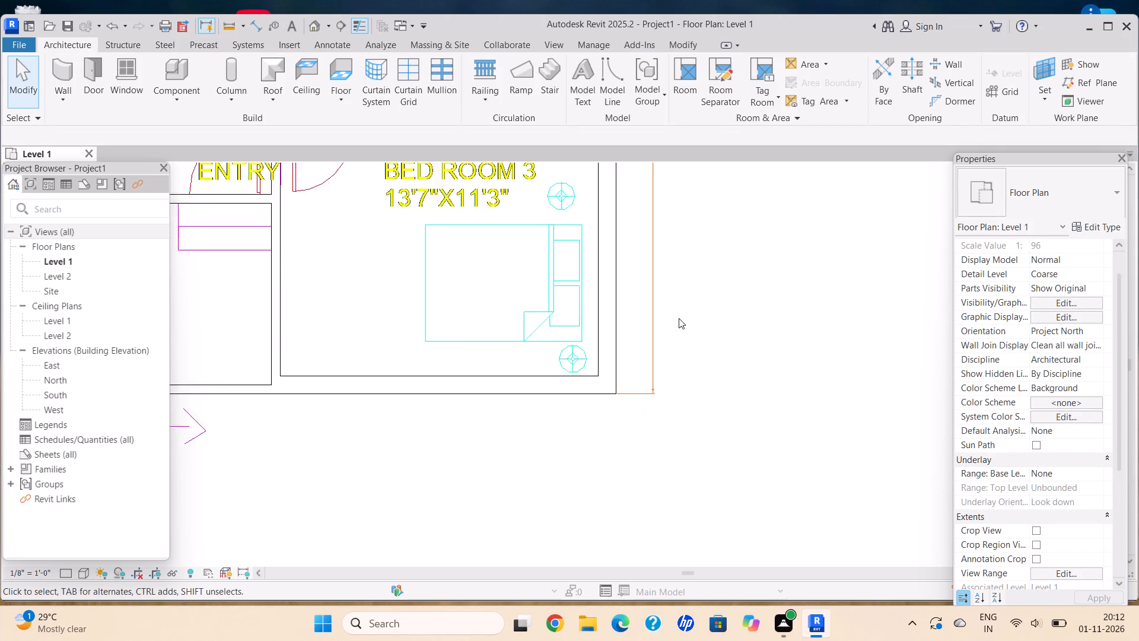
scroll(679, 318, "down", 2)
middle_click_drag(680, 319, 742, 404)
scroll(720, 389, "down", 3)
middle_click_drag(658, 377, 632, 373)
key("Escape")
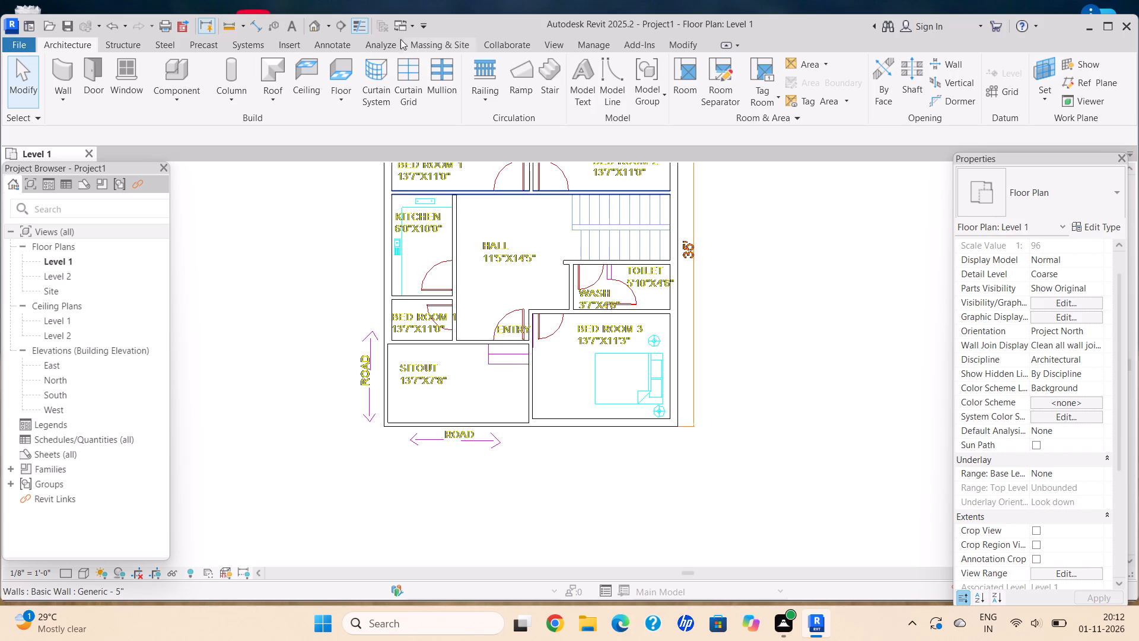
left_click(327, 24)
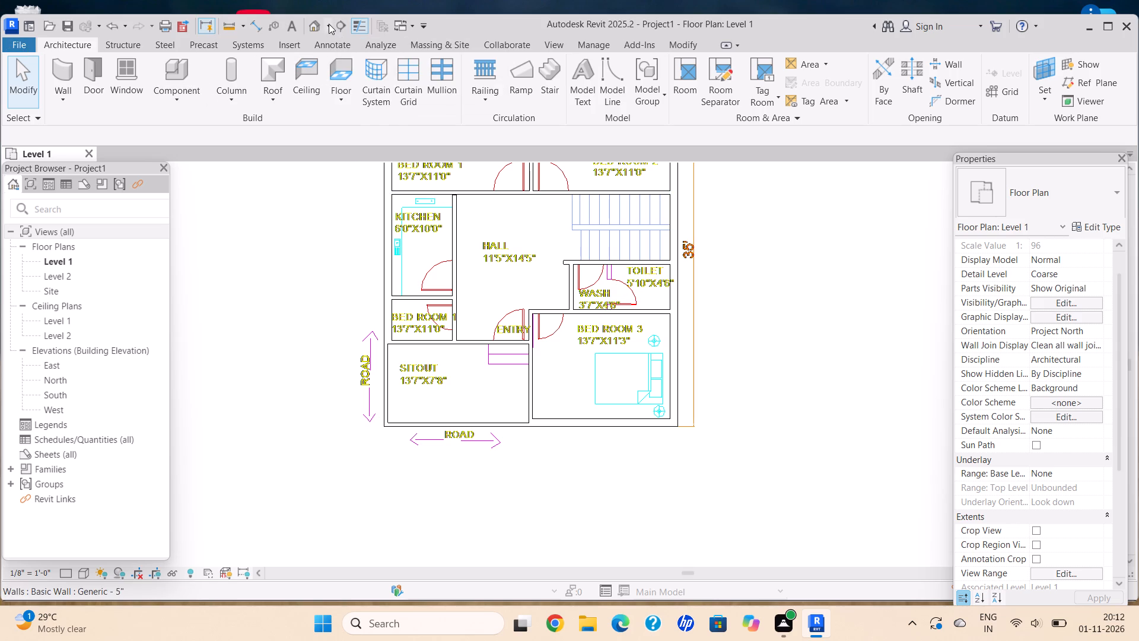
left_click(342, 43)
scroll(743, 401, "up", 3)
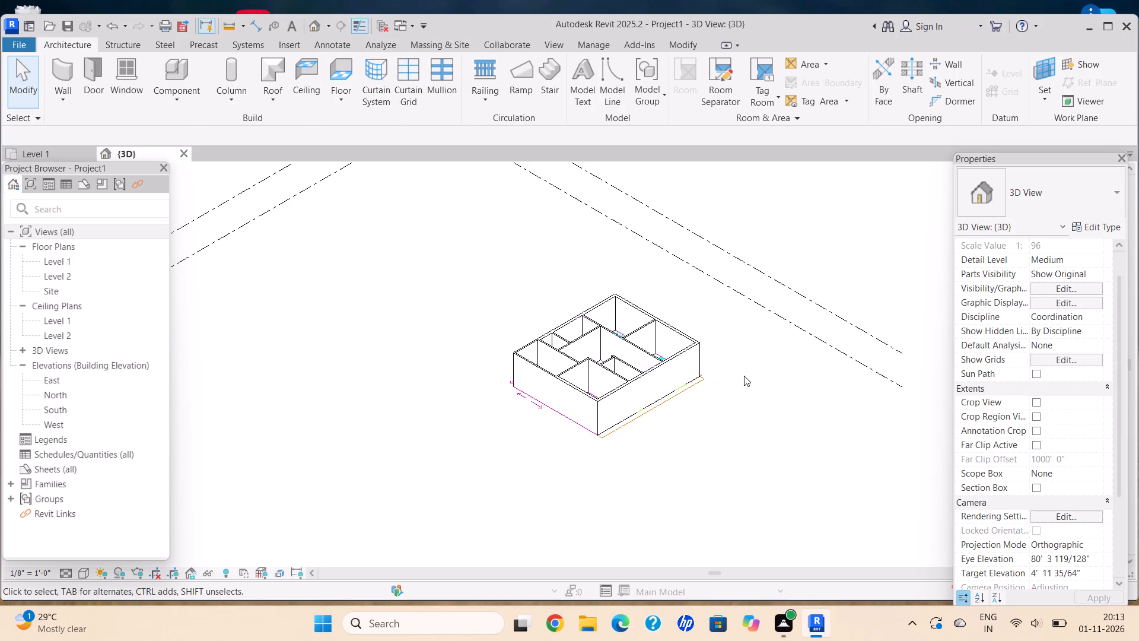
scroll(744, 376, "up", 5)
Save the project in Documents as a Revit project file named INTERNSHIP DAY21 FAV2.
left_click(26, 44)
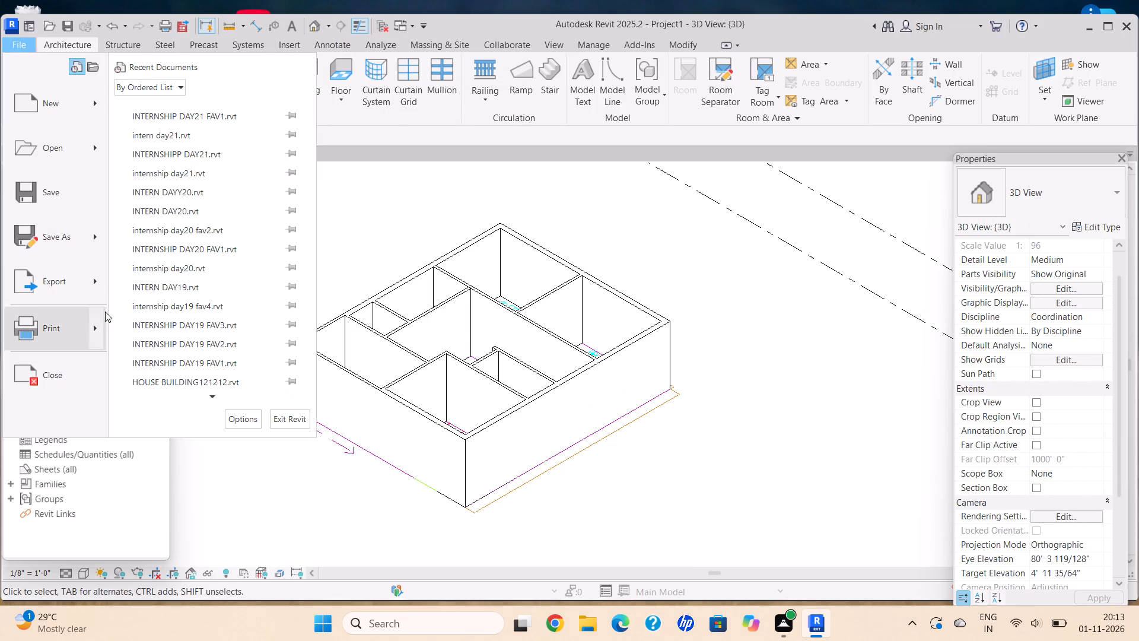
left_click(70, 235)
left_click(222, 167)
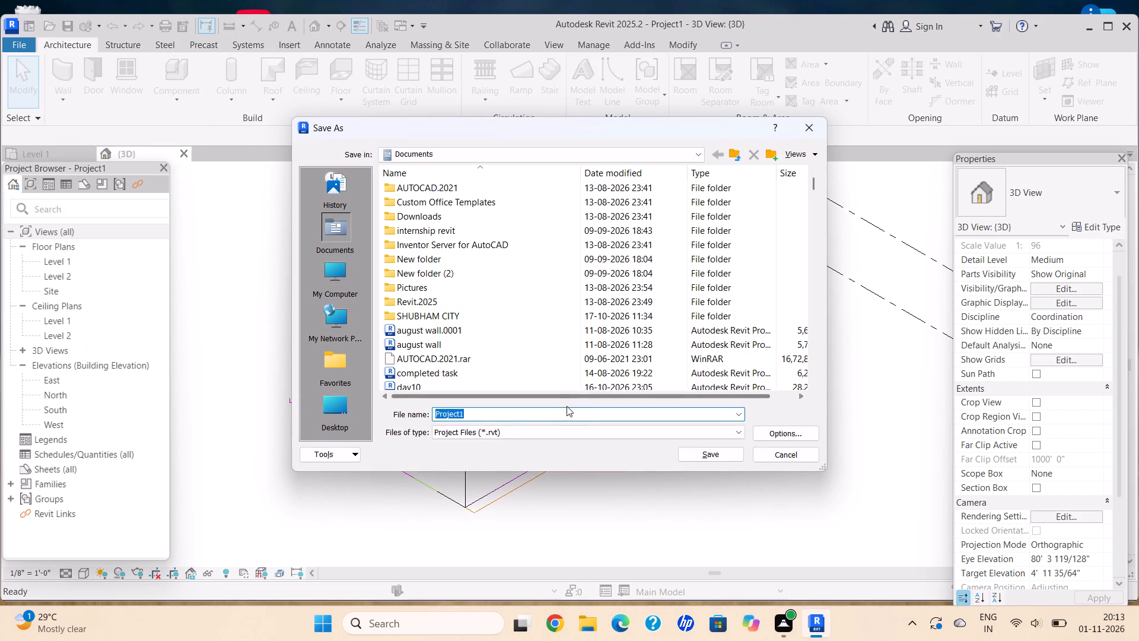
left_click(567, 408)
left_click(594, 417)
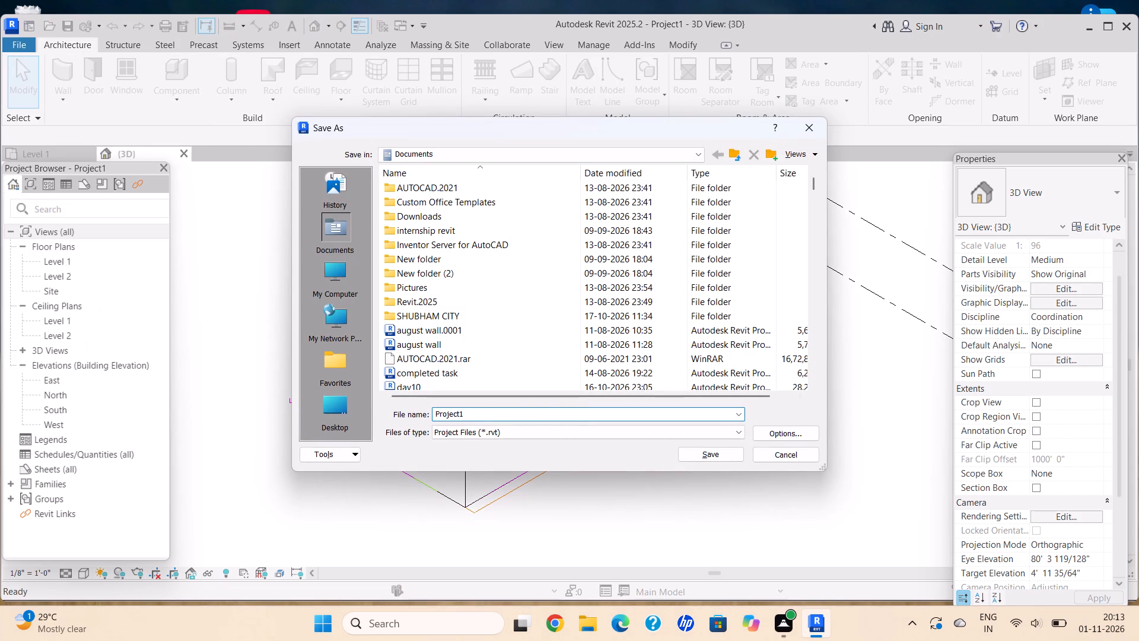
key("backslash")
key("backslash")
key("backslash")
key("backslash")
key("backslash")
key("backslash")
key("backslash")
key("backslash")
key("backslash")
key("backslash")
key("backslash")
key("backslash")
key("backslash")
key("BackSpace")
key("BackSpace")
key("BackSpace")
key("BackSpace")
key("BackSpace")
key("BackSpace")
key("BackSpace")
key("BackSpace")
key("BackSpace")
key("BackSpace")
key("BackSpace")
key("BackSpace")
key("BackSpace")
key("BackSpace")
key("BackSpace")
key("BackSpace")
key("BackSpace")
key("BackSpace")
key("BackSpace")
key("BackSpace")
type("INTERNSHIPP")
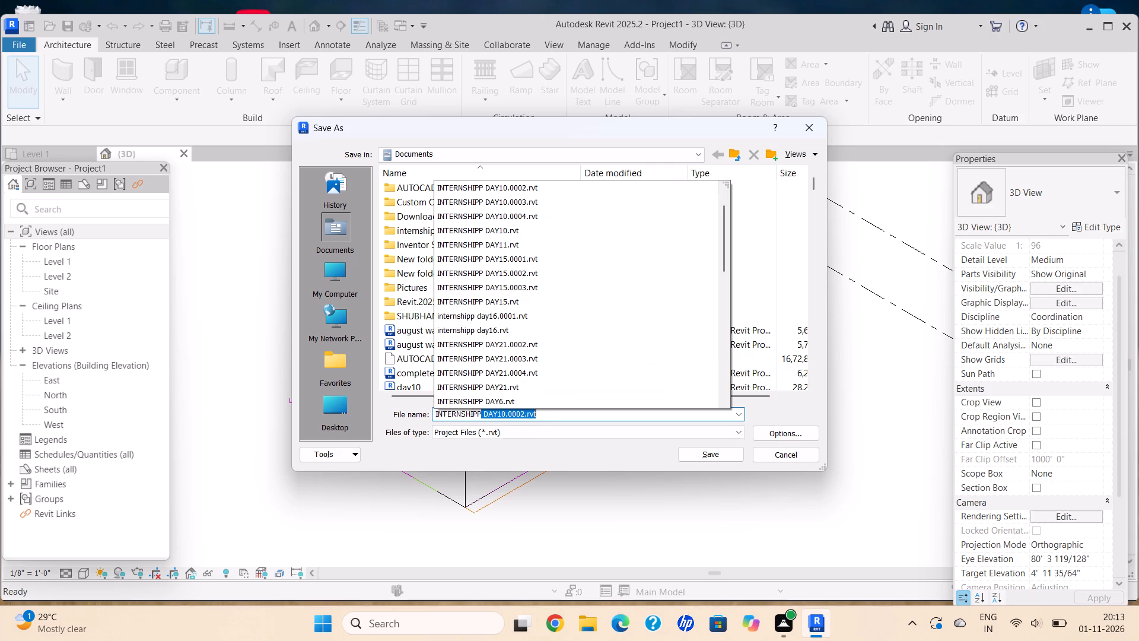
key("BackSpace")
key("BackSpace")
key("space")
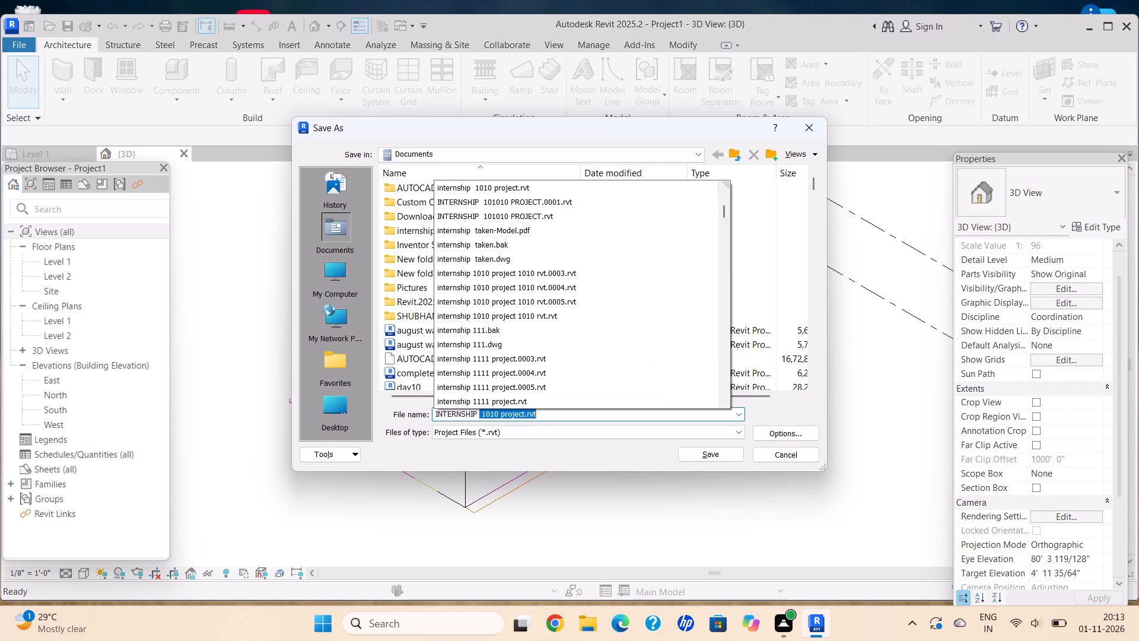
type("DAY21")
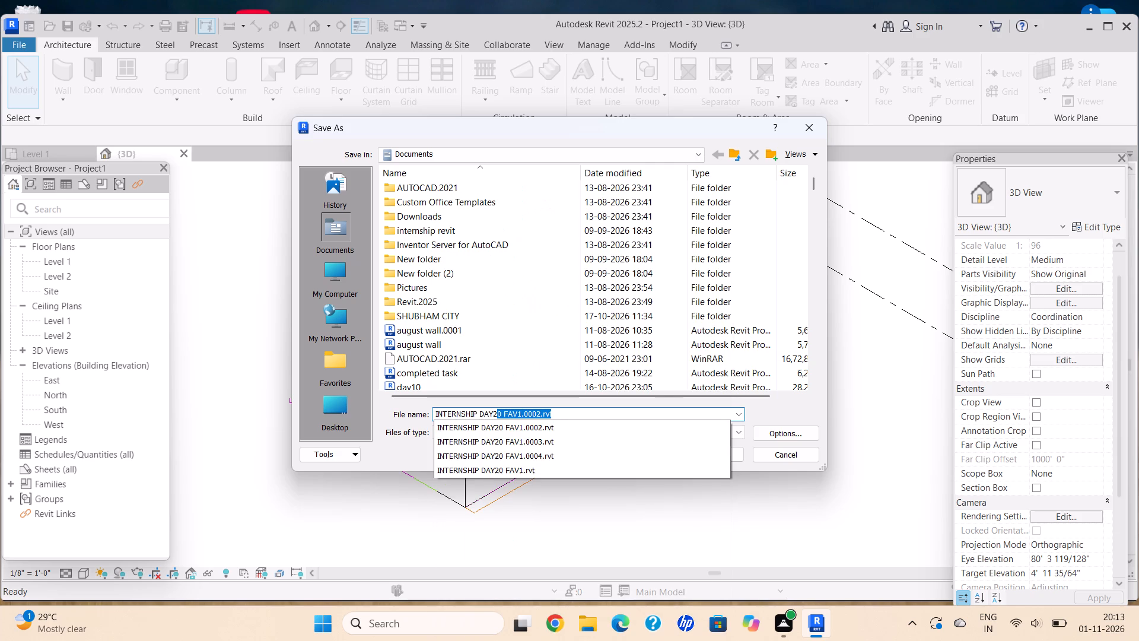
key("space")
type("FAV2")
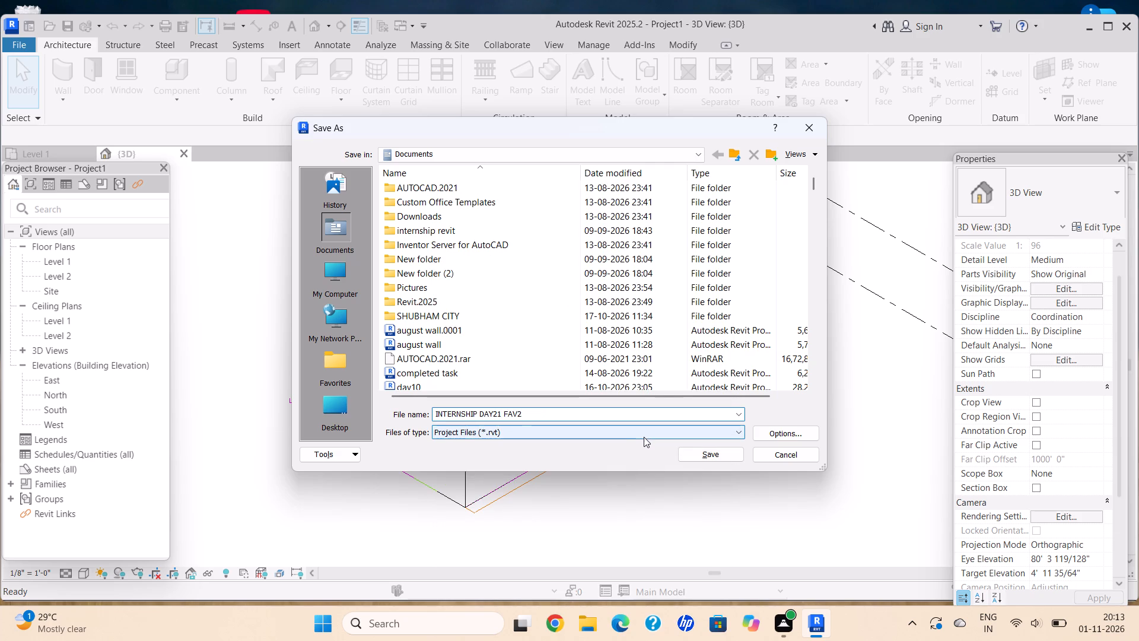
left_click(718, 455)
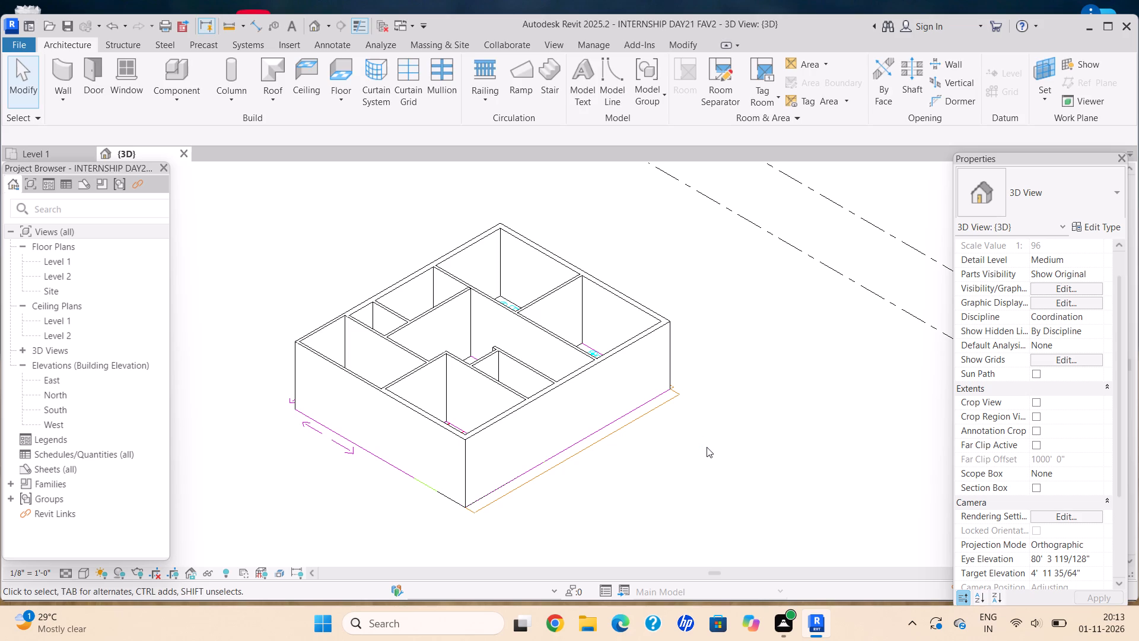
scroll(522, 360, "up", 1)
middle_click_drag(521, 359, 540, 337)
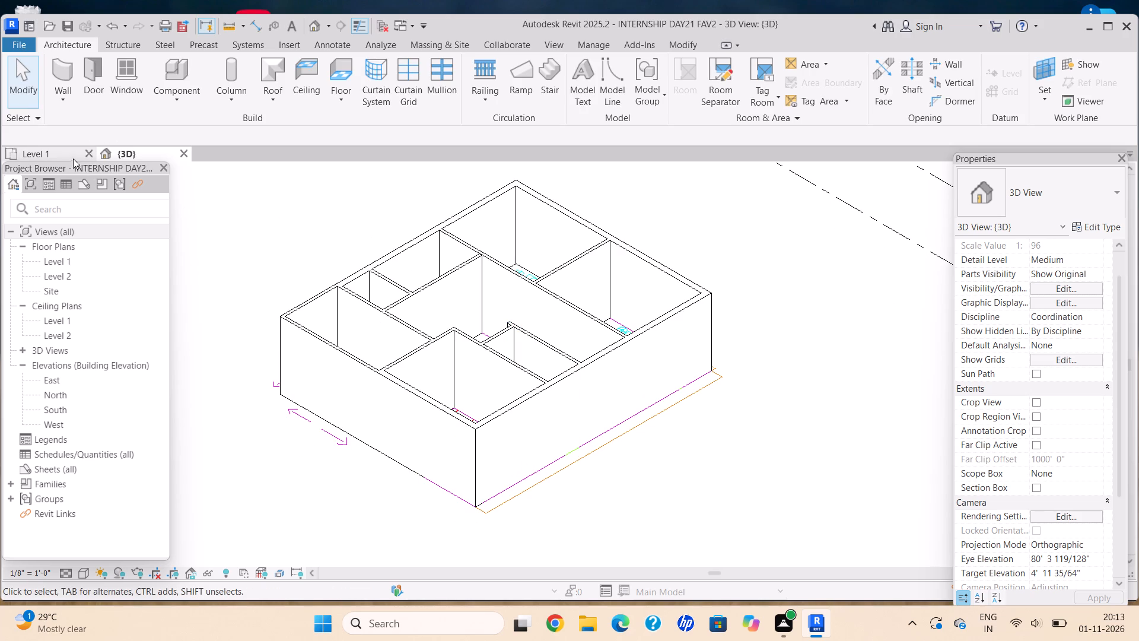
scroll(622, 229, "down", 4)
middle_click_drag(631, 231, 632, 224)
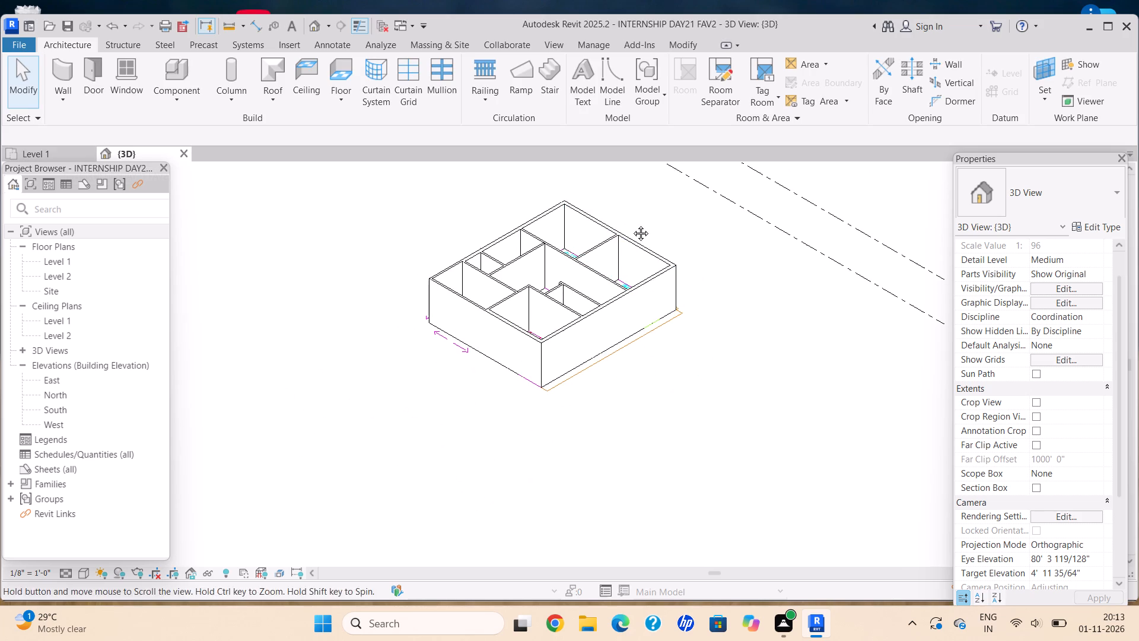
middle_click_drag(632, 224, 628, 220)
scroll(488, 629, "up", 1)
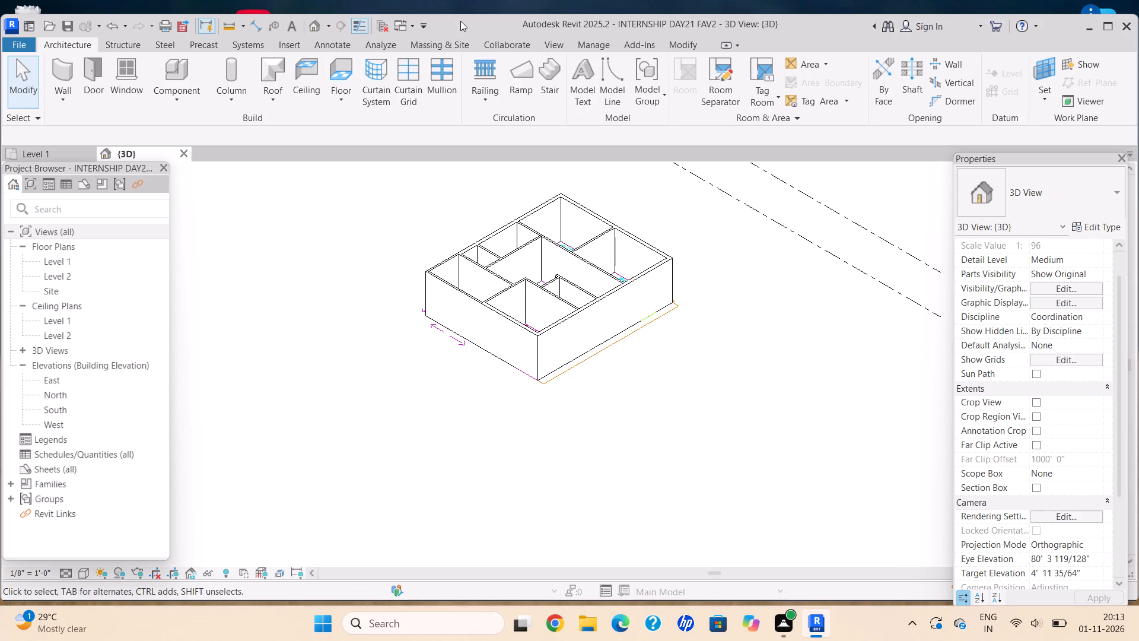
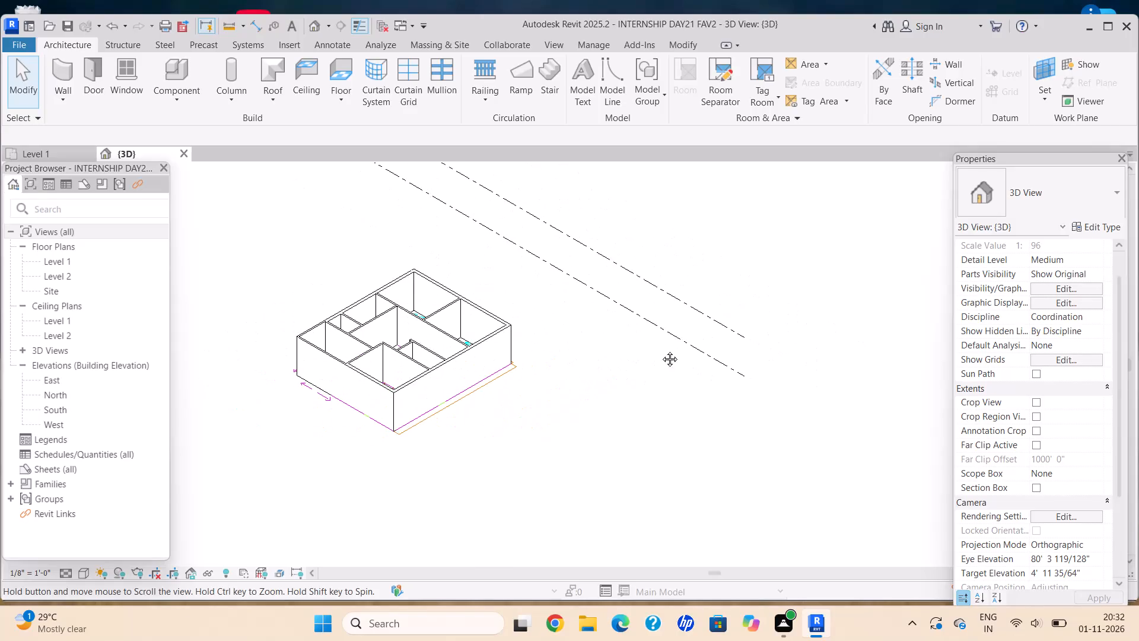
Examine the house's exterior and interior walls up close in the 3D view, including the partitions and wall corners.
scroll(444, 320, "up", 3)
middle_click_drag(490, 332, 613, 332)
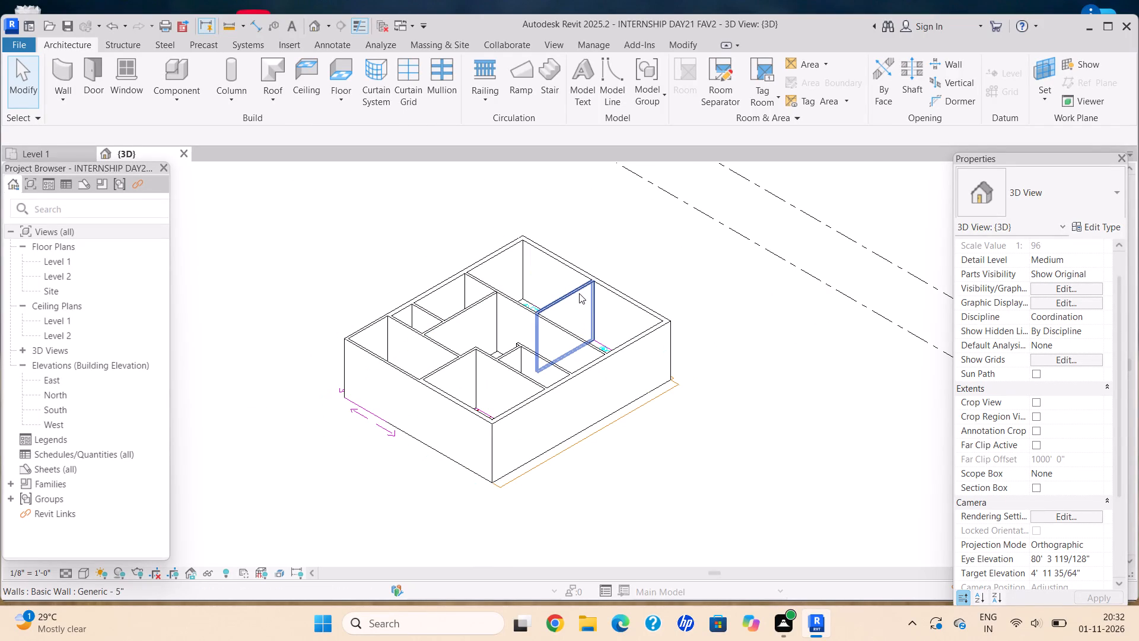
middle_click_drag(497, 335, 561, 335)
scroll(567, 360, "down", 1)
scroll(567, 358, "up", 5)
scroll(677, 398, "down", 1)
middle_click_drag(677, 398, 596, 350)
scroll(646, 377, "up", 1)
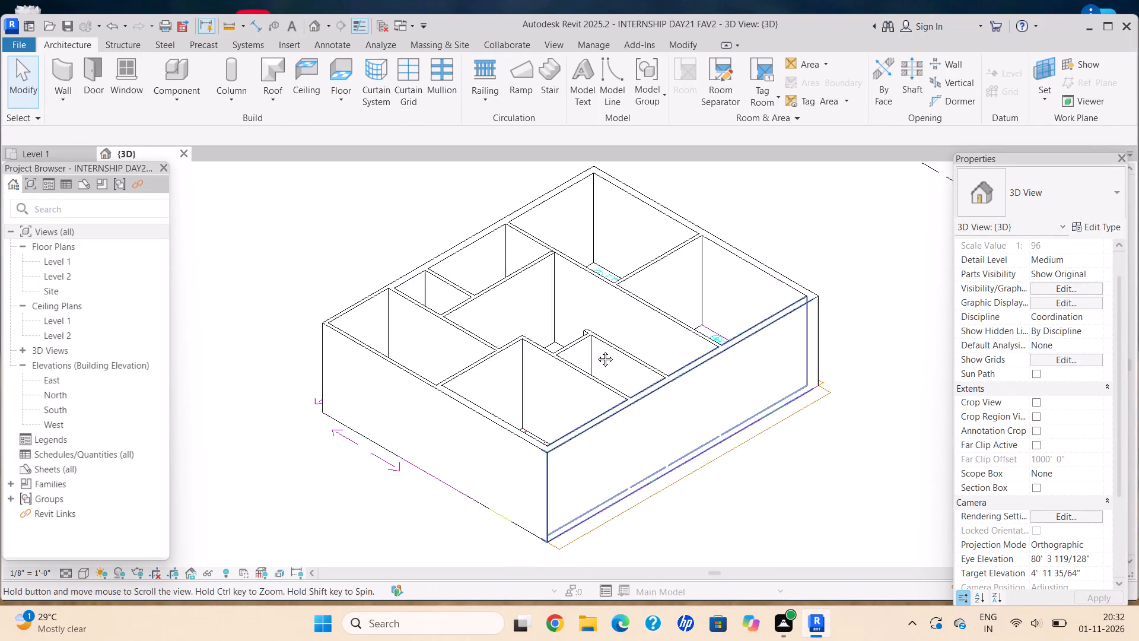
middle_click_drag(596, 350, 554, 323)
scroll(596, 350, "up", 1)
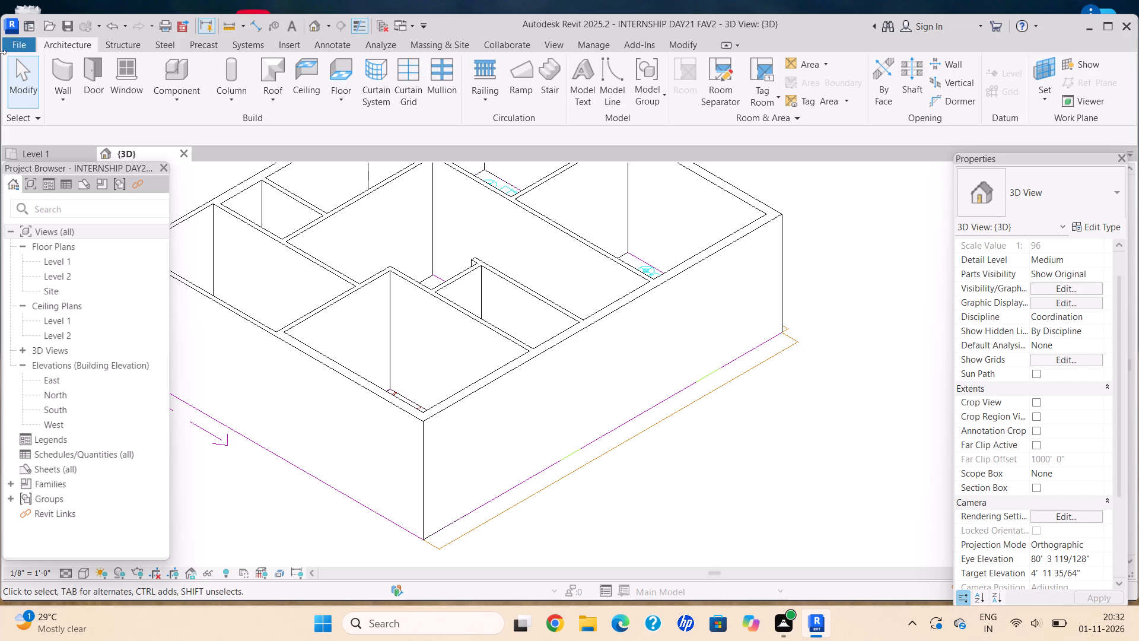
middle_click(383, 370)
middle_click(467, 335)
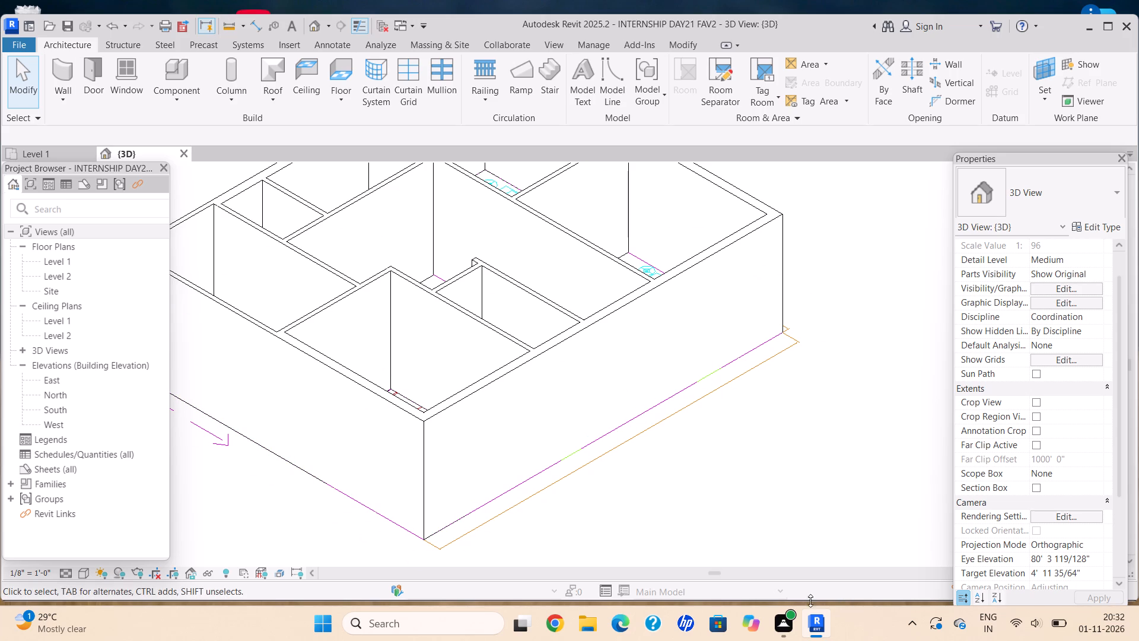
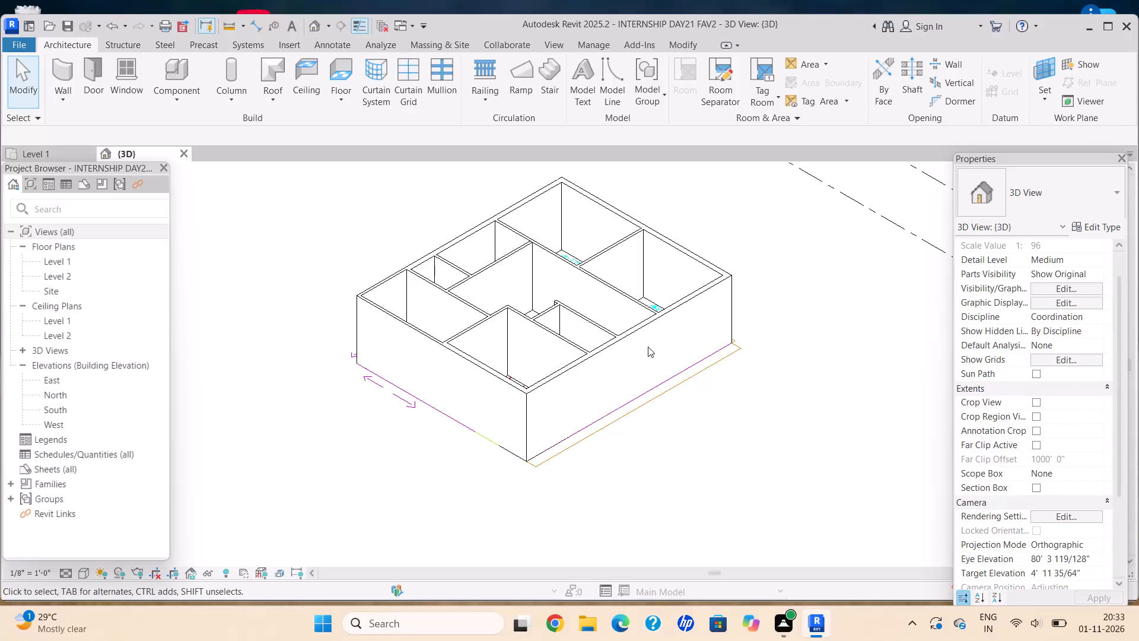
Examine the house's walls and room partitions from all sides in the 3D view.
scroll(583, 354, "down", 1)
middle_click_drag(606, 370, 664, 402)
scroll(673, 431, "up", 4)
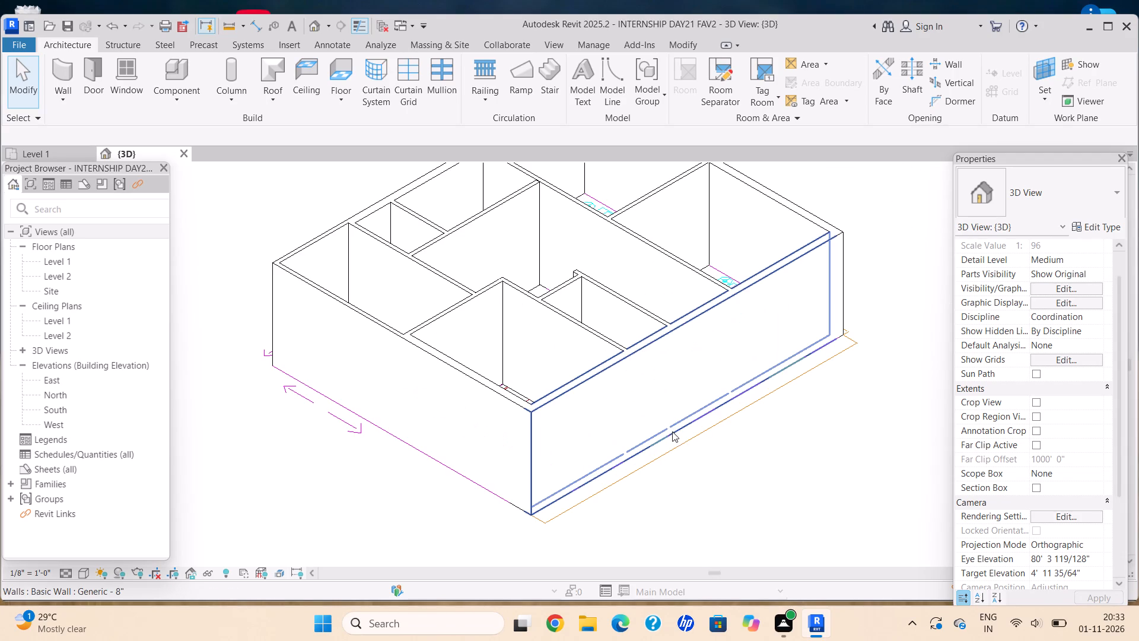
scroll(670, 430, "down", 2)
middle_click_drag(670, 430, 564, 456)
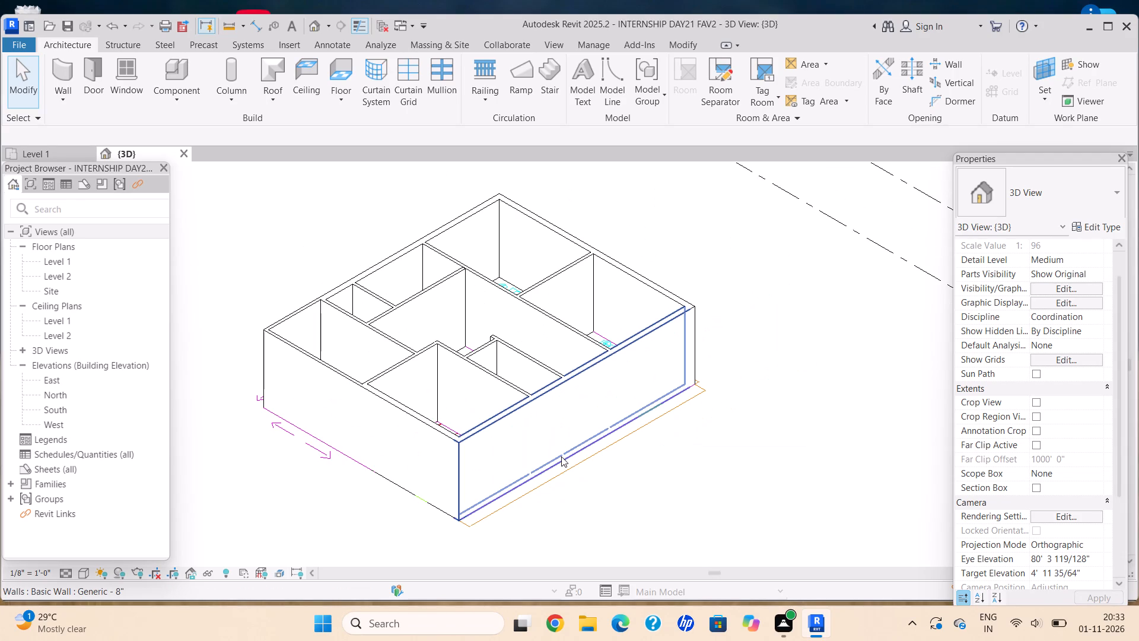
middle_click_drag(562, 457, 586, 453)
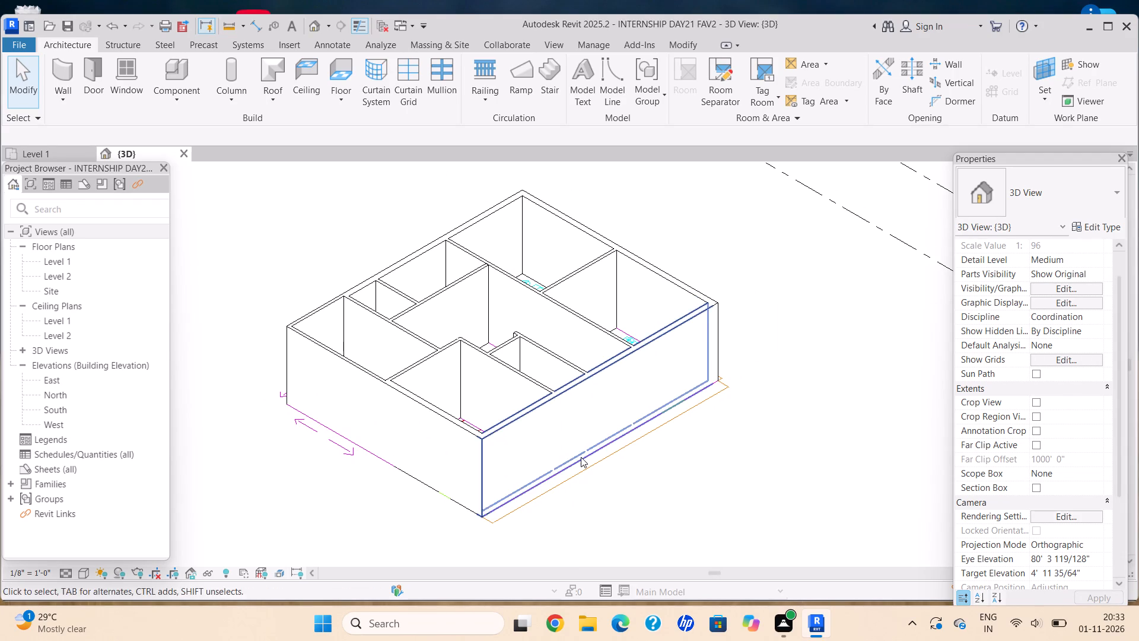
middle_click_drag(507, 532, 571, 493)
scroll(571, 493, "up", 1)
scroll(568, 491, "down", 4)
middle_click_drag(646, 491, 519, 491)
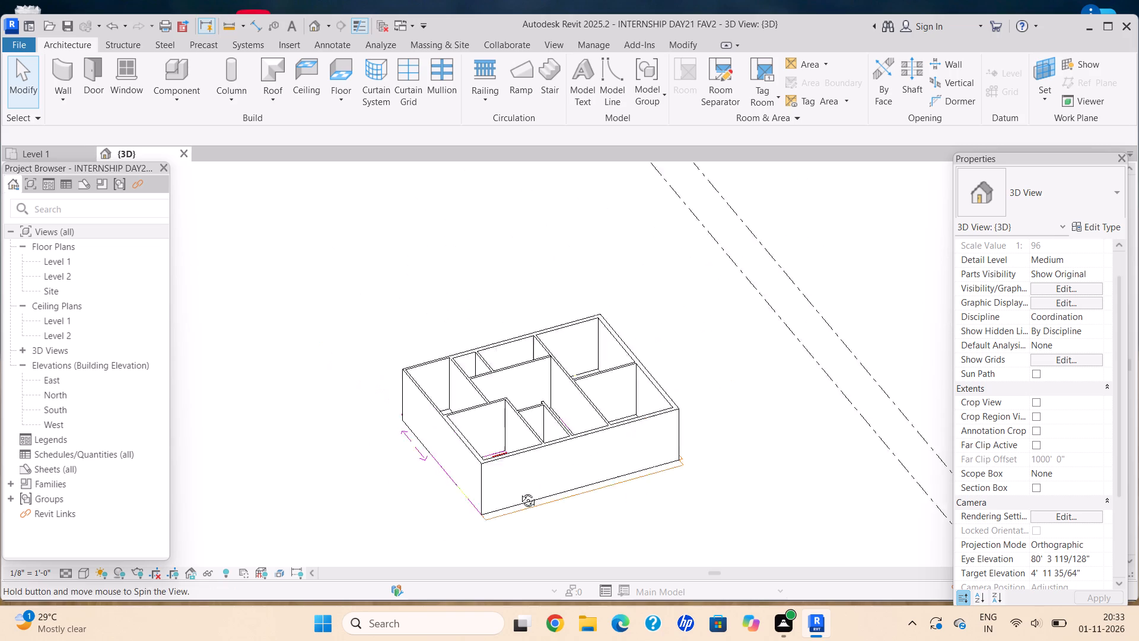
middle_click_drag(519, 491, 382, 474)
scroll(376, 457, "down", 4)
middle_click_drag(427, 442, 605, 391)
middle_click_drag(568, 434, 499, 407, "shift")
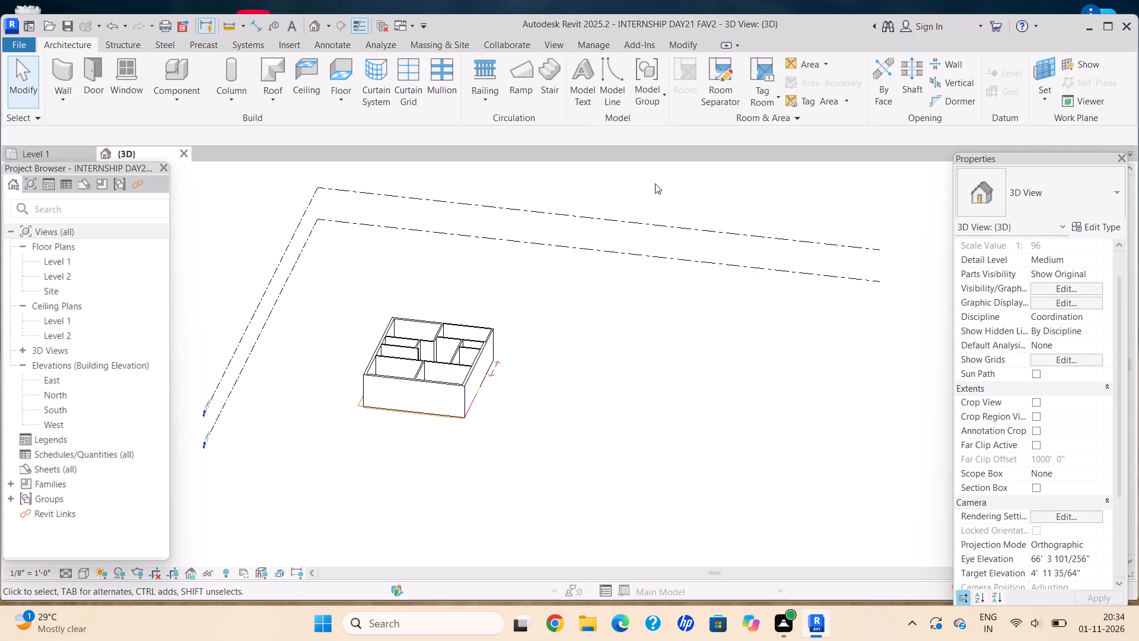
scroll(342, 401, "up", 9)
middle_click_drag(582, 423, 618, 442)
scroll(584, 424, "down", 2)
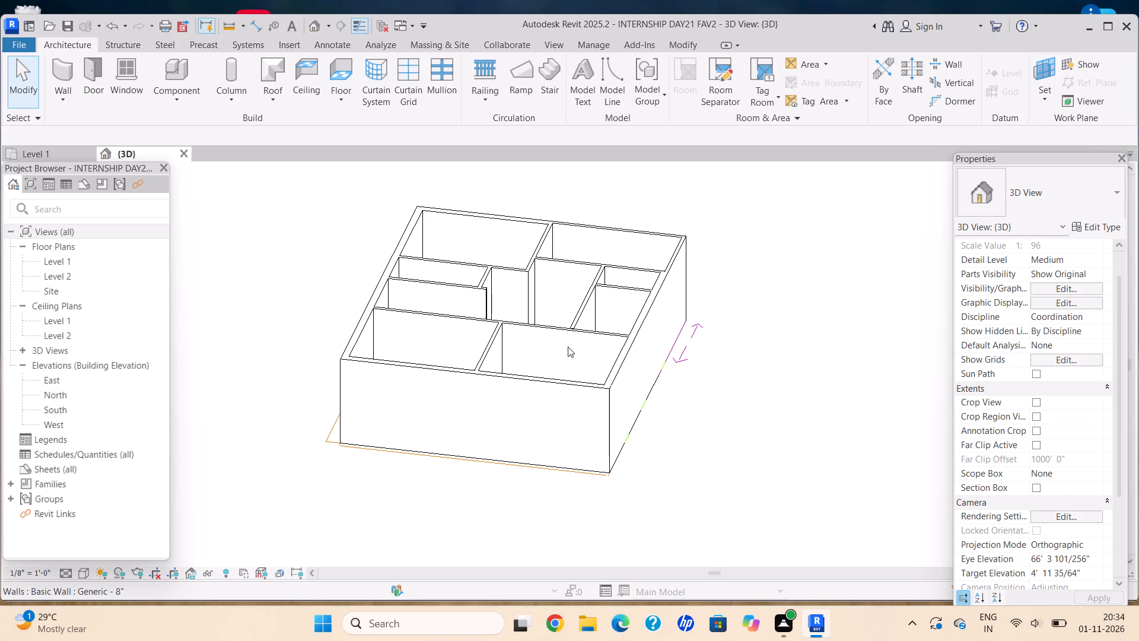
scroll(569, 350, "down", 3)
scroll(463, 385, "down", 1)
middle_click_drag(558, 361, 699, 369, "shift")
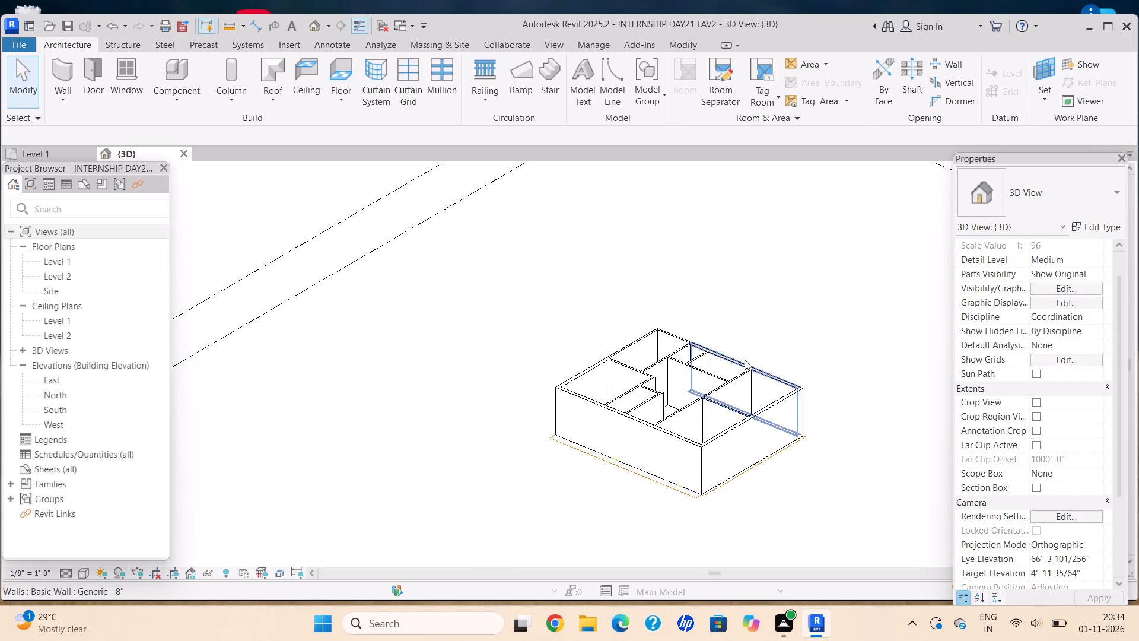
scroll(658, 425, "up", 3)
middle_click_drag(463, 365, 554, 396)
scroll(703, 414, "up", 1)
scroll(726, 404, "down", 2)
middle_click_drag(625, 375, 260, 324)
middle_click_drag(461, 363, 473, 363, "shift")
middle_click_drag(481, 363, 529, 373, "shift")
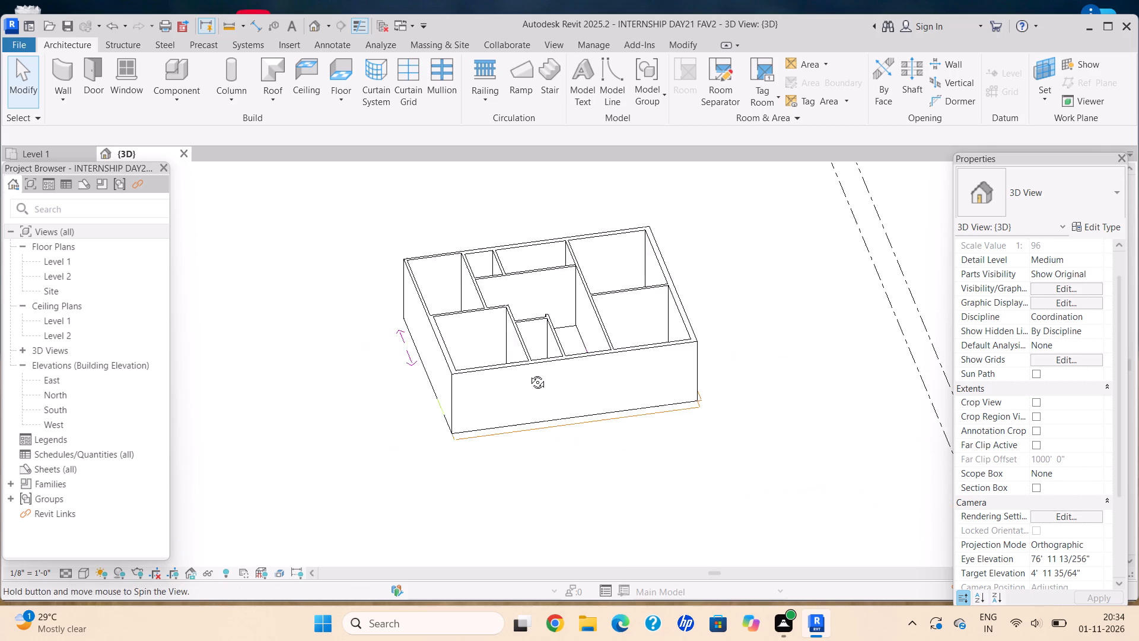
middle_click_drag(529, 373, 545, 378, "shift")
middle_click_drag(610, 353, 595, 377)
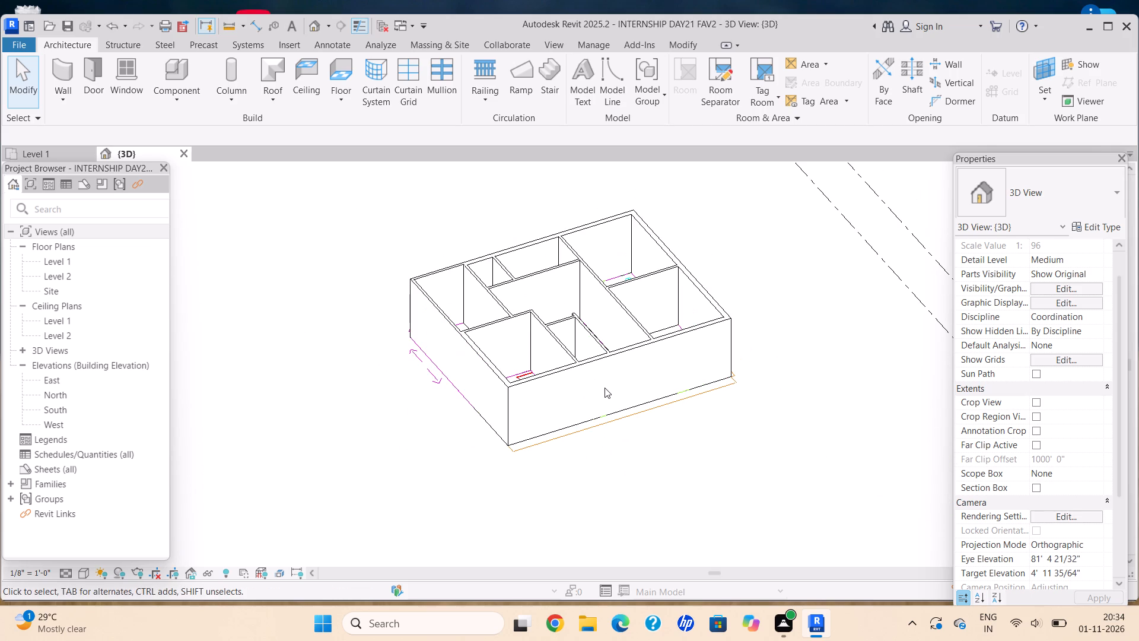
key("Escape")
middle_click_drag(480, 375, 537, 325, "shift")
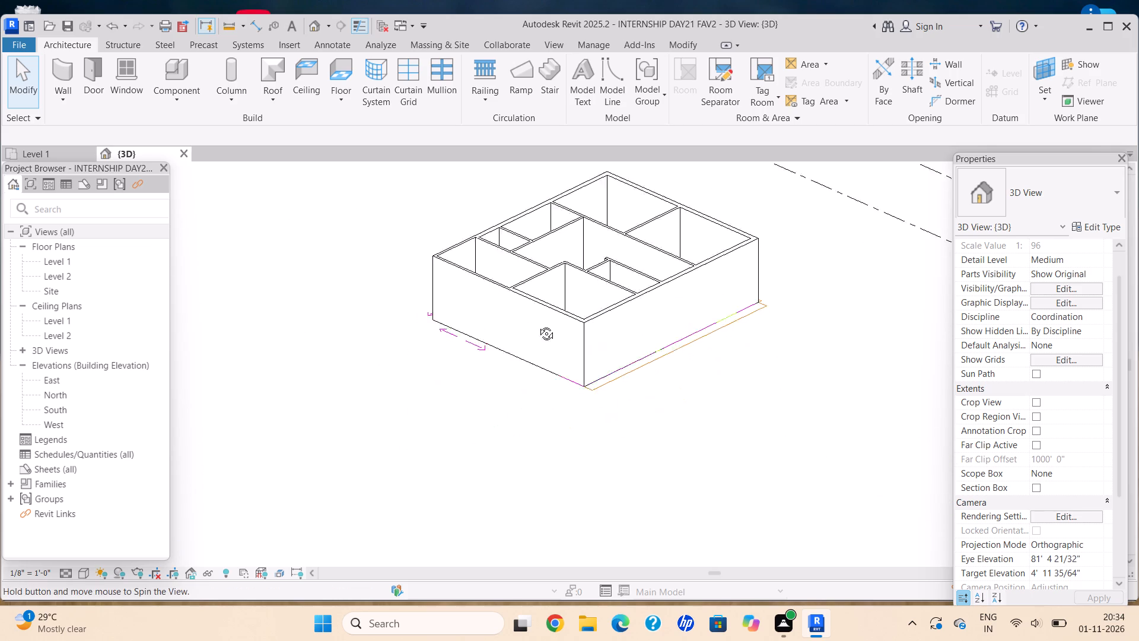
middle_click_drag(537, 325, 650, 337, "shift")
middle_click_drag(520, 317, 661, 469)
middle_click_drag(470, 361, 626, 349)
middle_click_drag(588, 324, 740, 423)
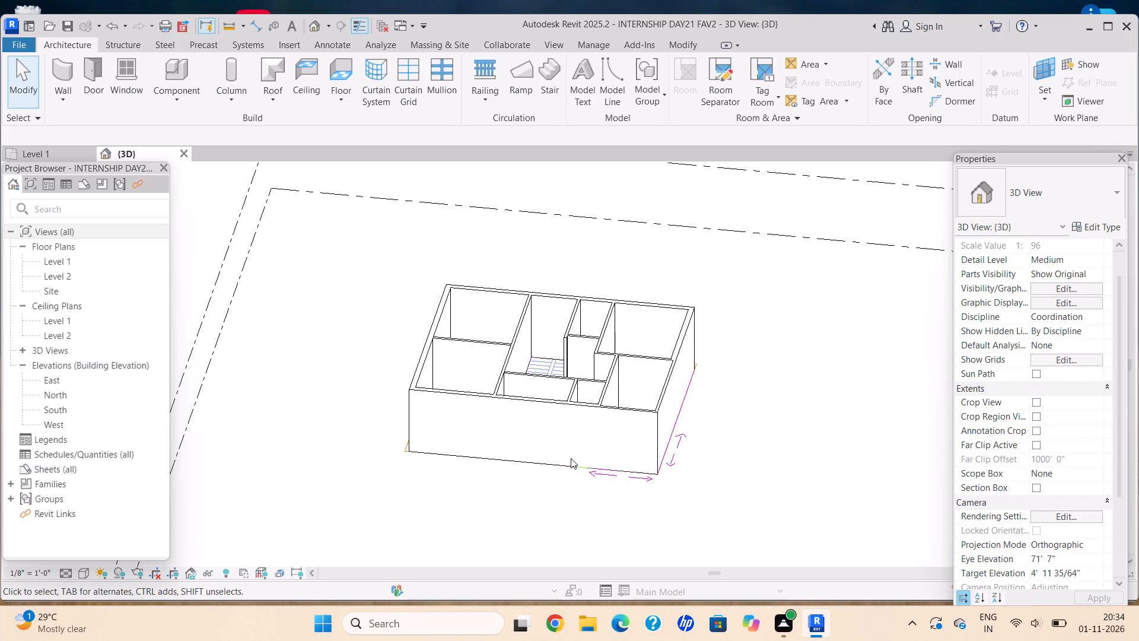
middle_click_drag(452, 338, 457, 268)
scroll(615, 376, "up", 2)
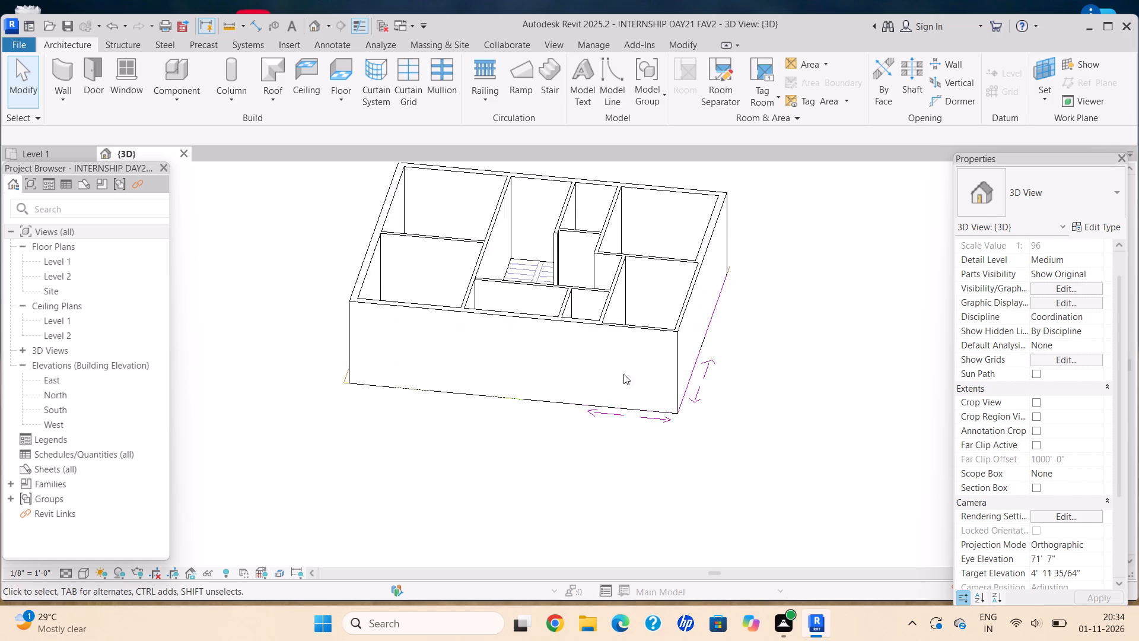
scroll(623, 374, "up", 1)
scroll(650, 396, "down", 8)
middle_click_drag(619, 400, 452, 408)
scroll(797, 431, "up", 4)
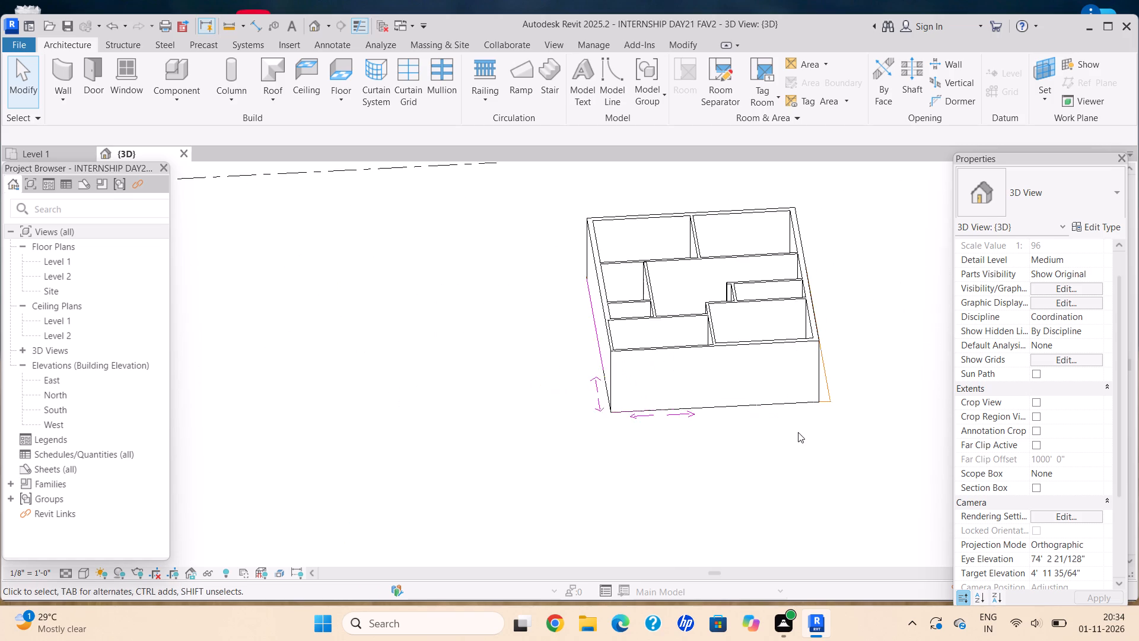
scroll(798, 432, "up", 6)
middle_click_drag(785, 427, 603, 430, "shift")
scroll(714, 415, "down", 3)
middle_click_drag(691, 387, 537, 246)
middle_click_drag(497, 363, 473, 335, "shift")
scroll(473, 334, "down", 1, "shift")
middle_click_drag(486, 335, 563, 354)
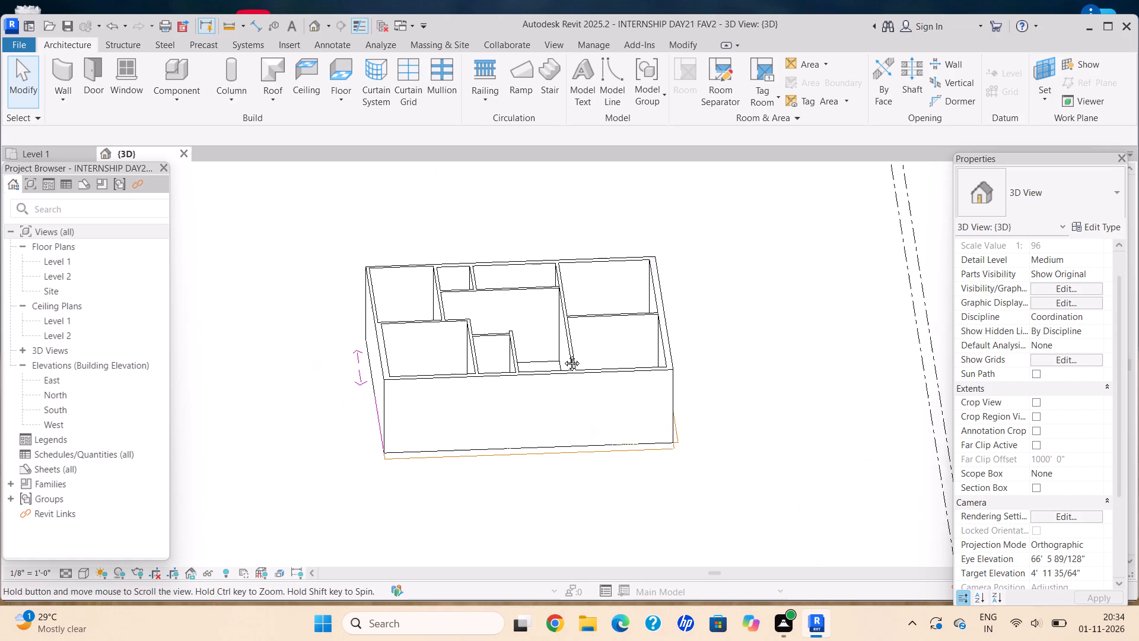
middle_click_drag(563, 354, 561, 352)
middle_click_drag(460, 437, 682, 372, "shift")
scroll(739, 382, "up", 1, "shift")
middle_click_drag(340, 255, 431, 441)
middle_click_drag(419, 425, 613, 435, "shift")
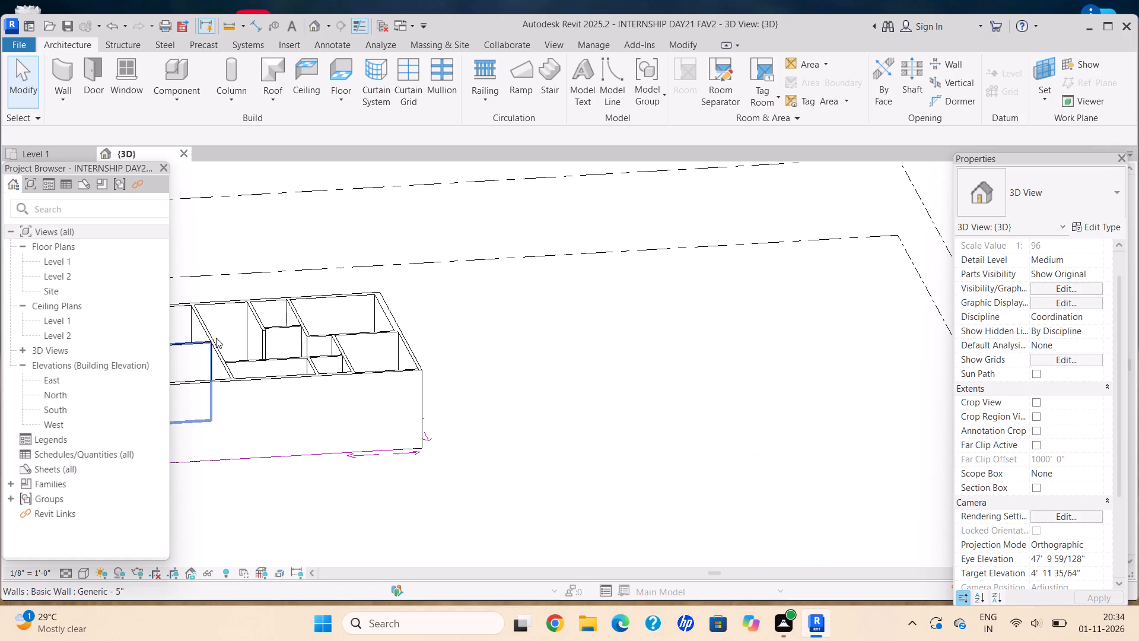
middle_click_drag(227, 343, 533, 391)
scroll(533, 391, "down", 1)
middle_click_drag(532, 391, 523, 386, "shift")
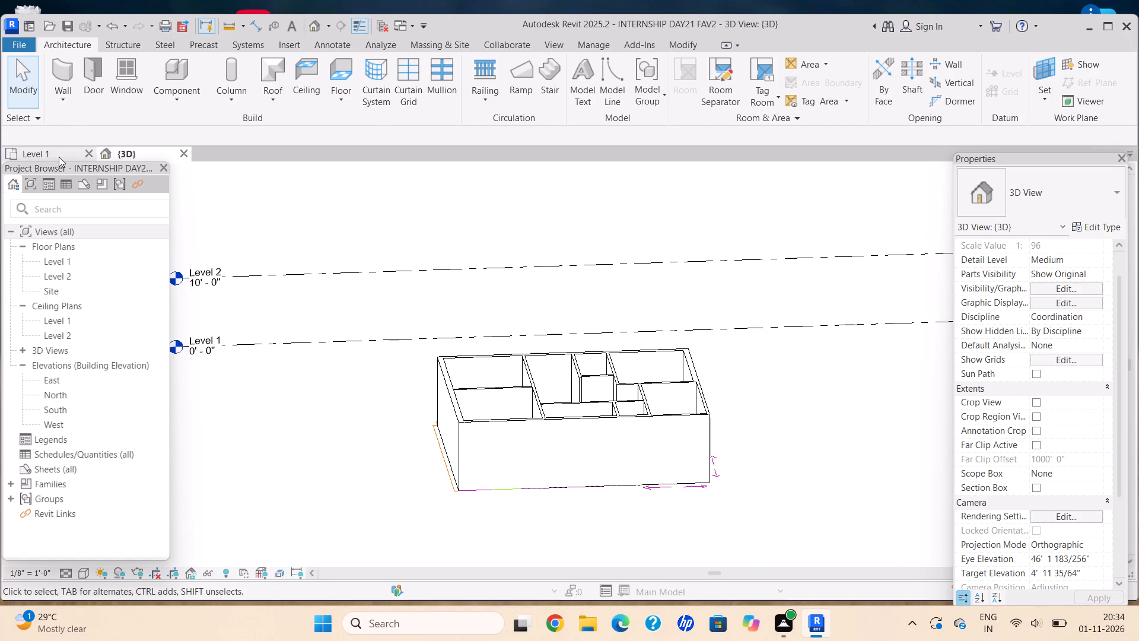
Go back to the Level 1 floor plan showing the whole linked house plan.
left_click(59, 157)
scroll(740, 359, "down", 3)
middle_click_drag(740, 359, 726, 379)
scroll(712, 268, "up", 3)
scroll(405, 315, "down", 3)
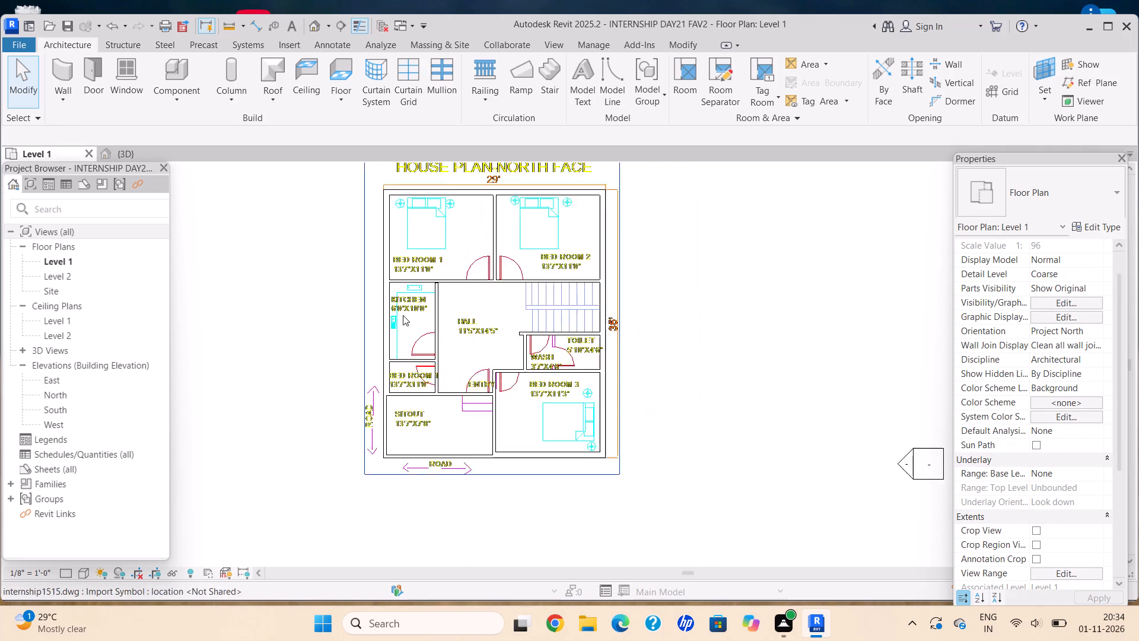
scroll(386, 351, "down", 3)
middle_click_drag(392, 358, 461, 399)
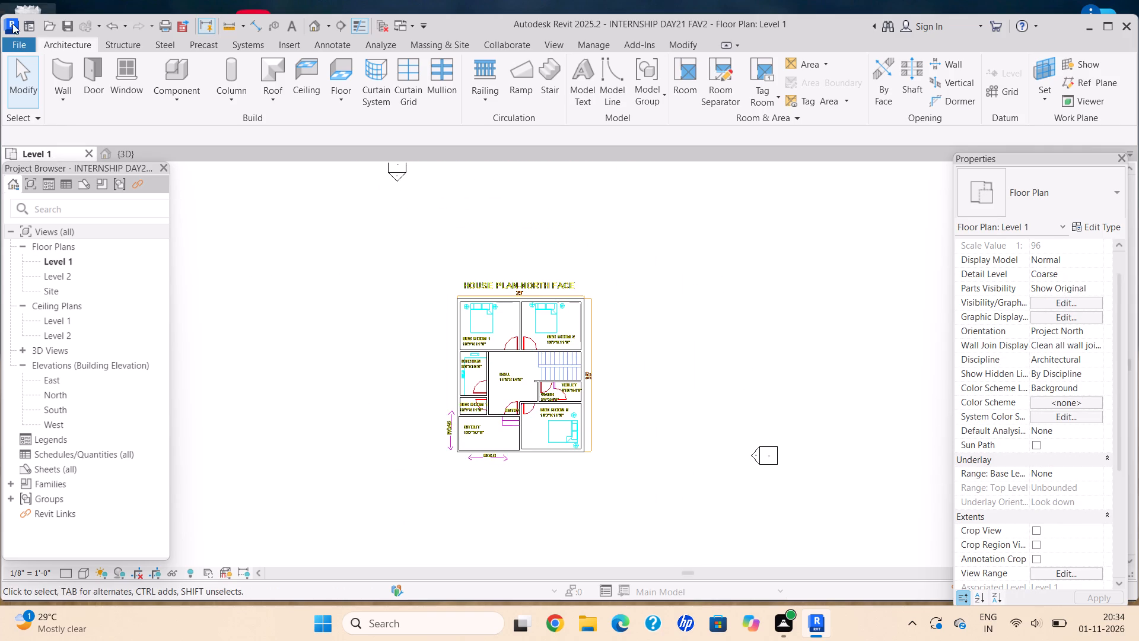
Sketch a stair run's outer boundary: about 9'-8" along the Bed Room 2 wall, down the exterior wall, and back along the toilet wall to the end tread line.
left_click(543, 82)
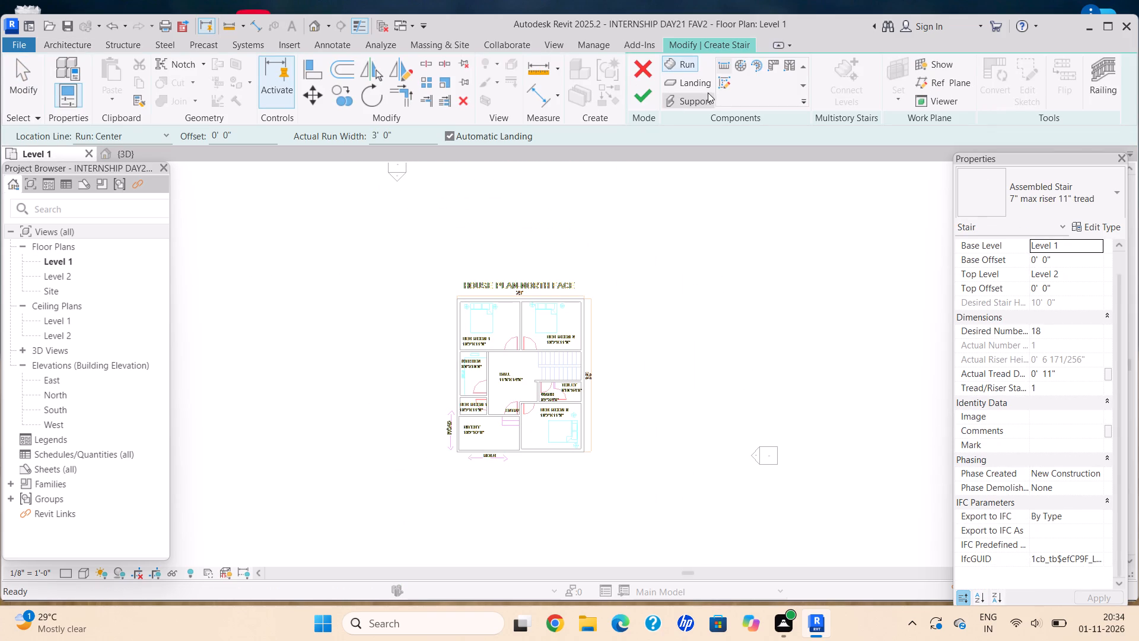
left_click(728, 82)
left_click(692, 61)
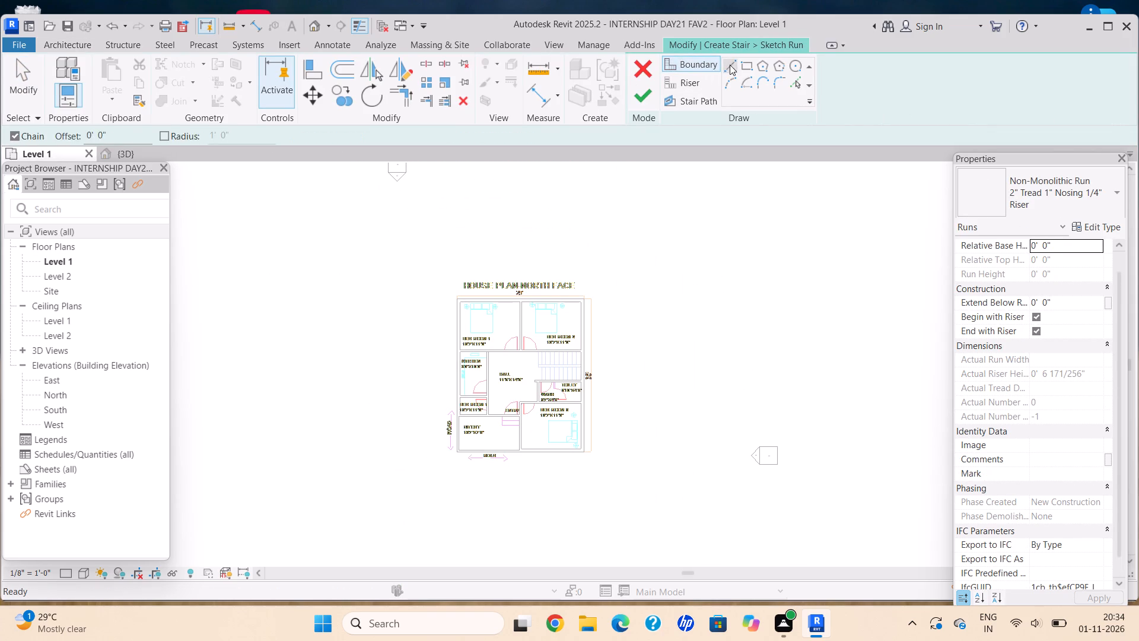
left_click(731, 64)
scroll(518, 385, "up", 12)
middle_click_drag(574, 311, 458, 315)
scroll(338, 255, "up", 2)
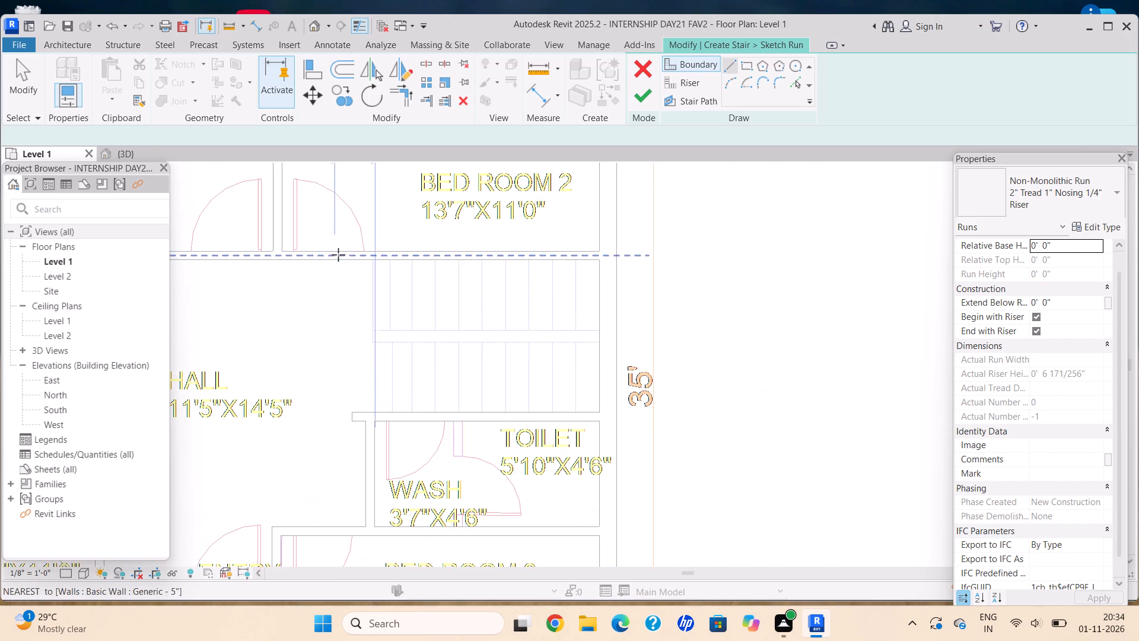
scroll(338, 255, "up", 6)
left_click(437, 274)
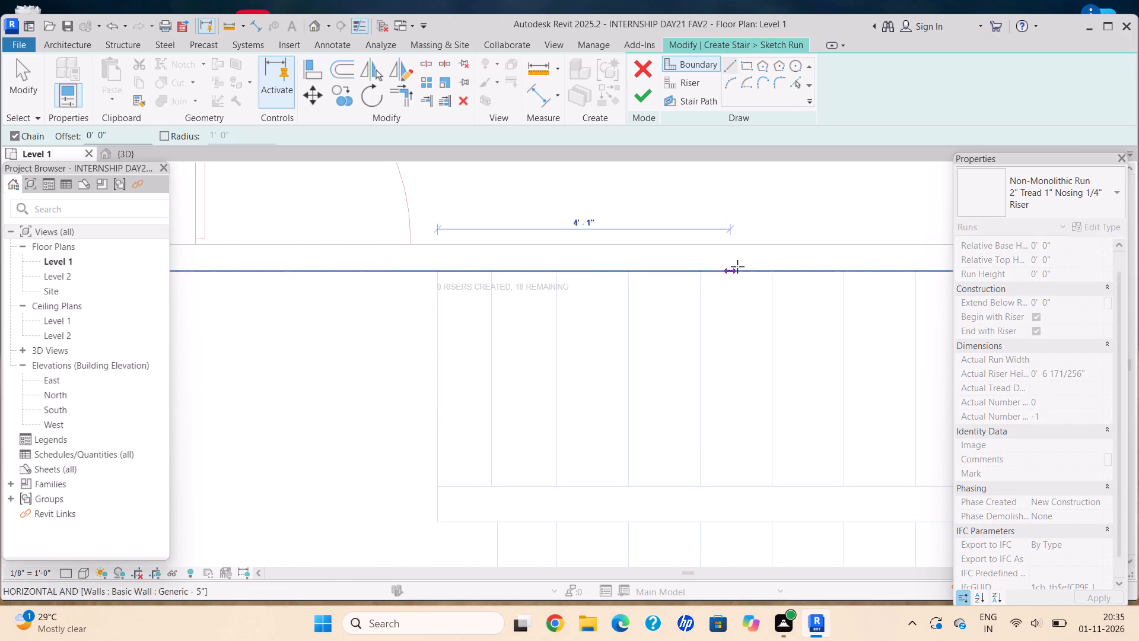
middle_click_drag(739, 266, 357, 264)
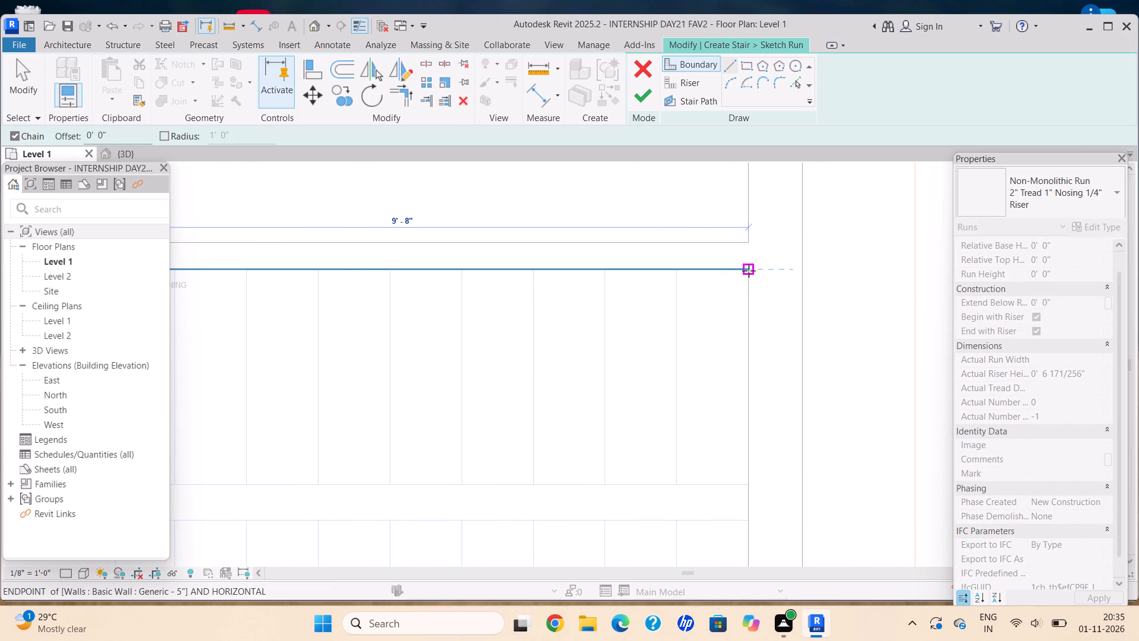
left_click(750, 271)
middle_click_drag(742, 342, 688, 153)
scroll(696, 182, "down", 3)
middle_click_drag(702, 332, 672, 199)
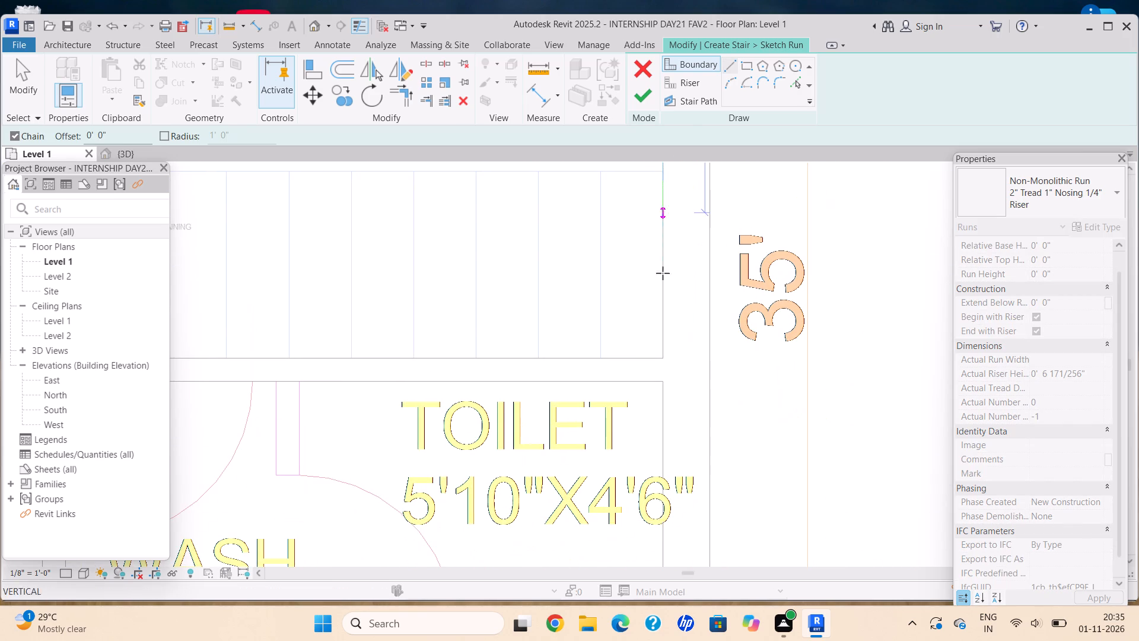
left_click(664, 357)
middle_click_drag(346, 349, 676, 351)
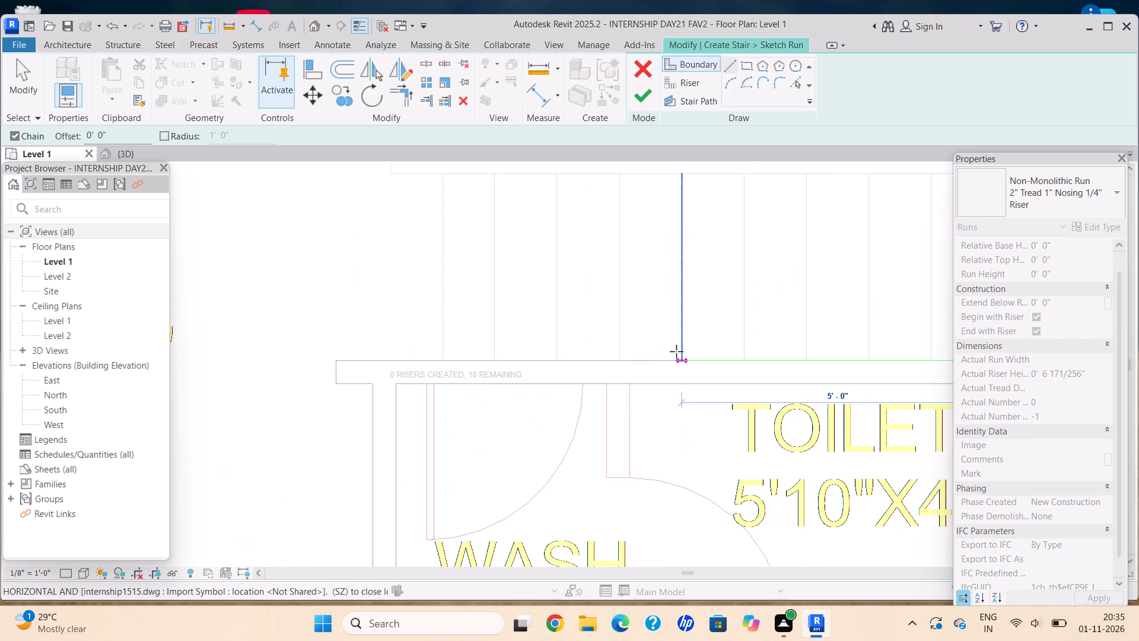
left_click(440, 361)
key("Escape")
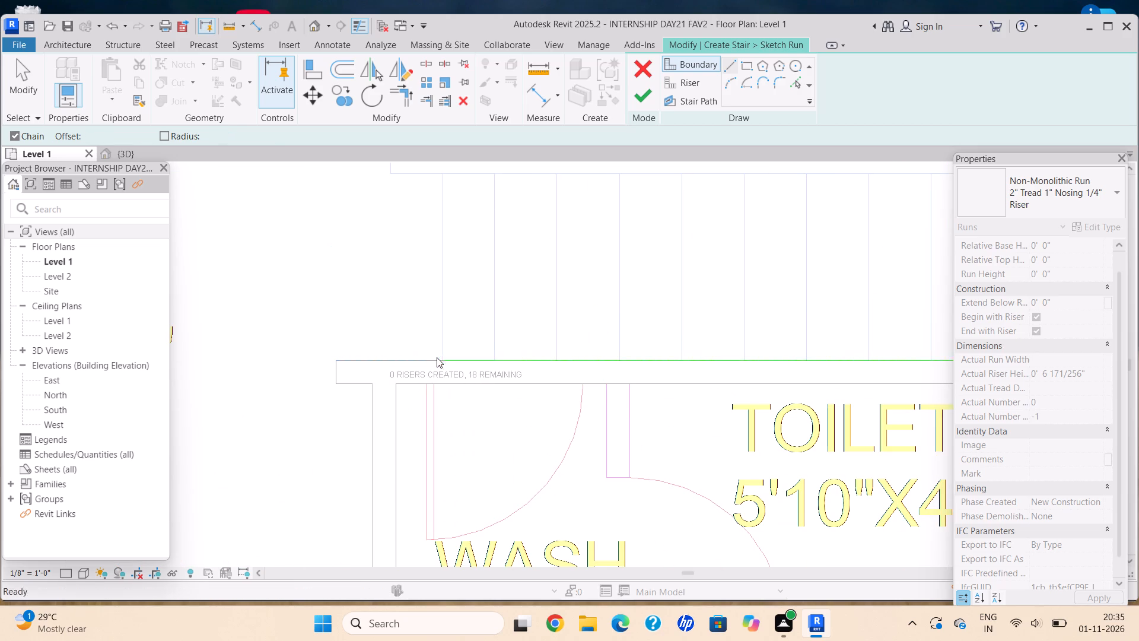
Sketch the run's inner boundary around the gap between the two flights, about 8'-8" long and 6" wide, leaving the hall end open.
scroll(499, 285, "down", 4)
middle_click_drag(492, 293, 458, 371)
scroll(404, 268, "up", 6)
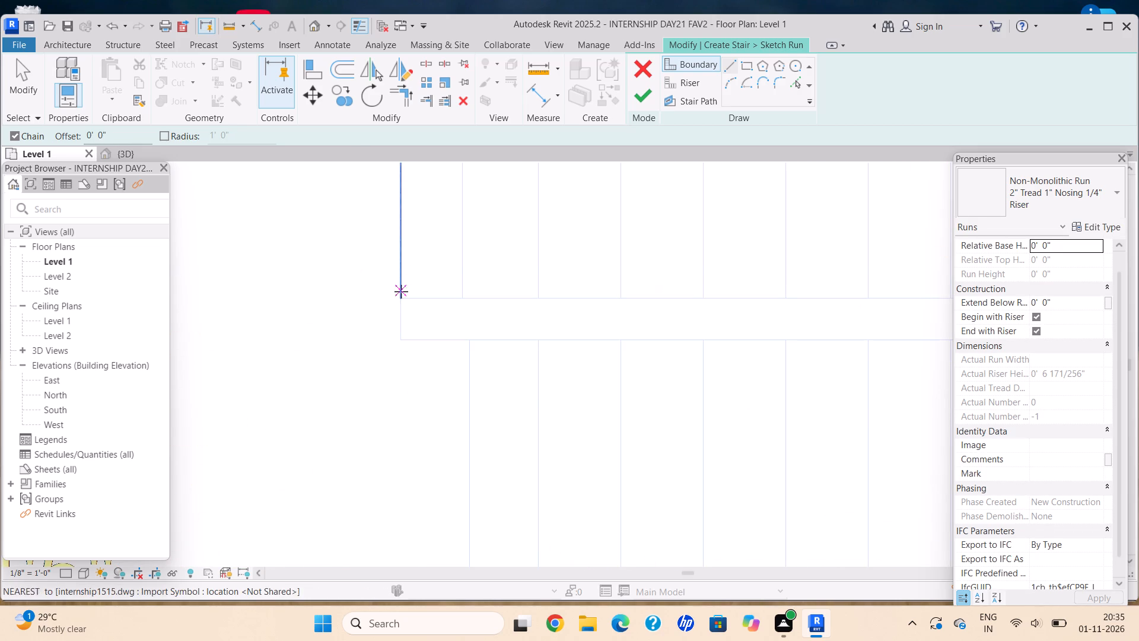
left_click(401, 300)
middle_click_drag(661, 299, 214, 302)
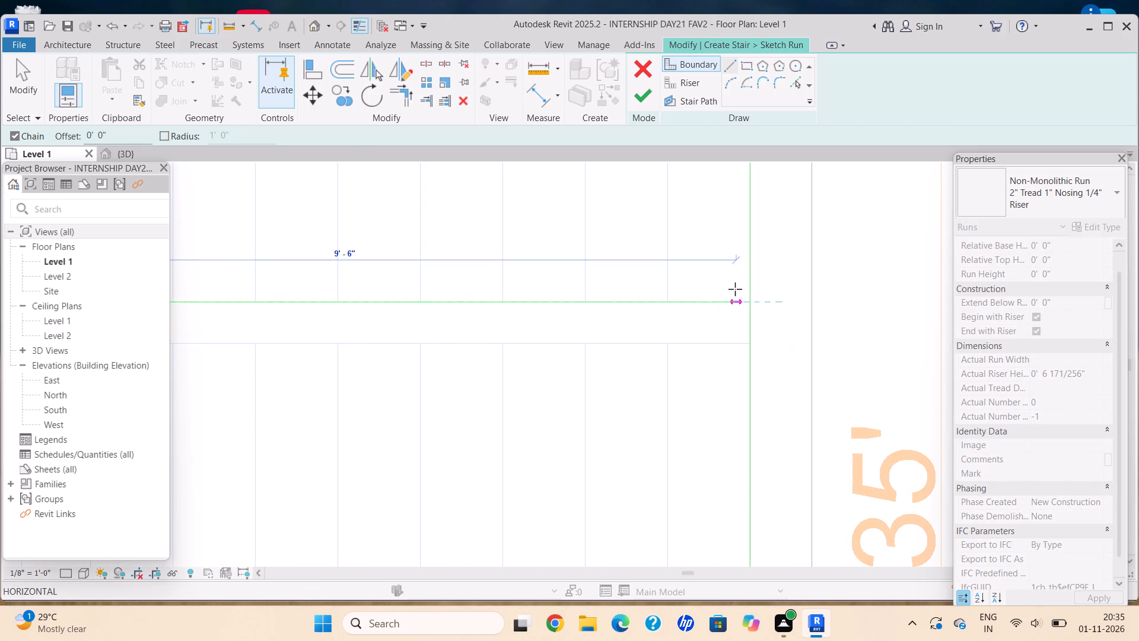
left_click(670, 303)
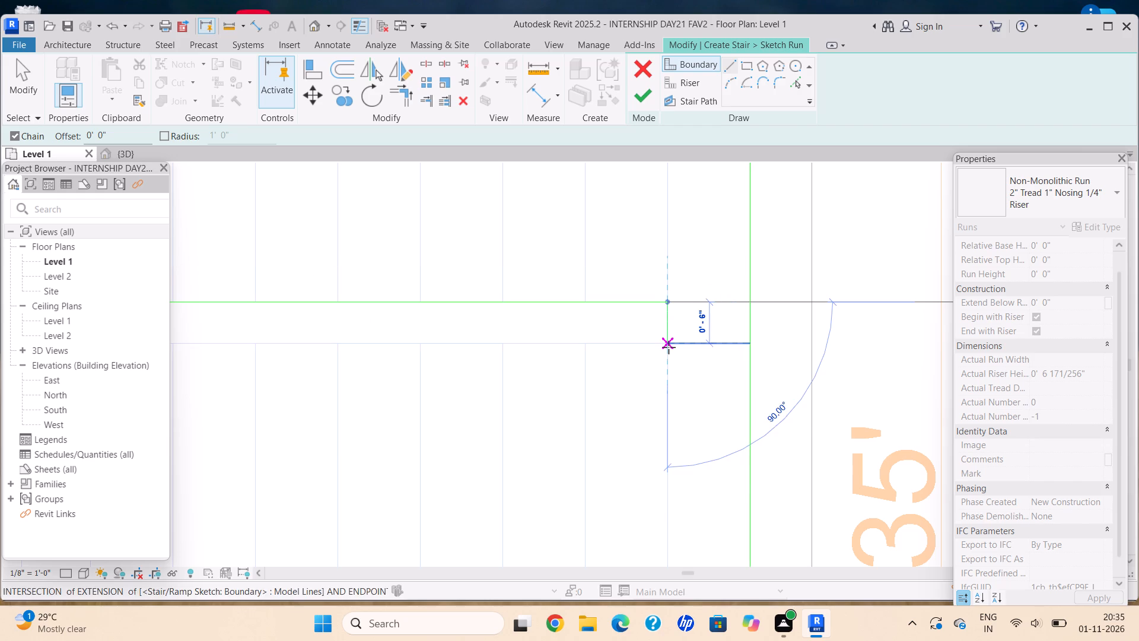
left_click(669, 347)
middle_click_drag(399, 344, 702, 329)
scroll(260, 325, "down", 2)
scroll(260, 325, "up", 4)
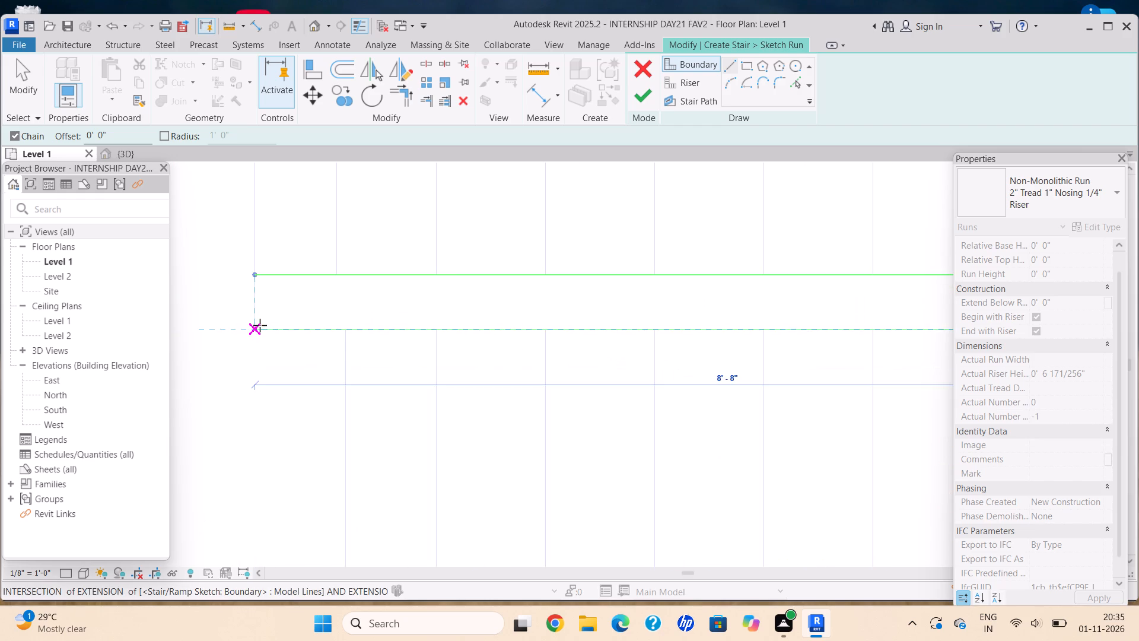
scroll(260, 325, "up", 3)
left_click(252, 335)
key("Escape")
scroll(496, 352, "down", 2)
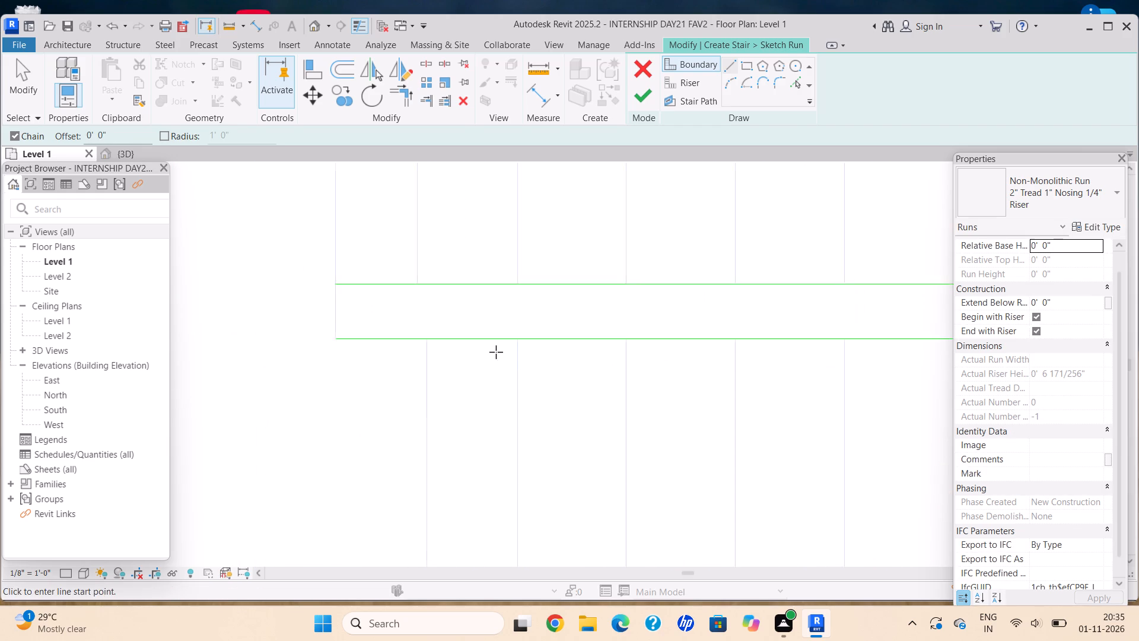
scroll(496, 352, "down", 4)
middle_click_drag(497, 351, 469, 307)
Sketch the first riser across the Bed Room 2 side flight, 3'-0" long, from the gap's closed end to the outer boundary.
left_click(695, 84)
left_click(727, 59)
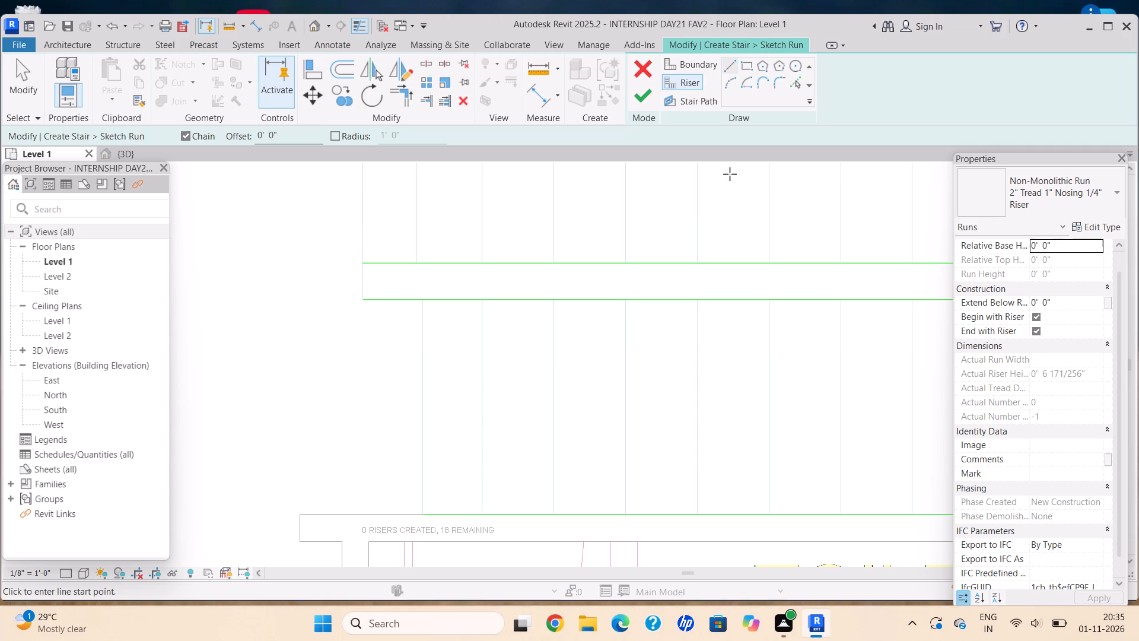
scroll(420, 85, "down", 6)
middle_click_drag(503, 179, 510, 231)
middle_click_drag(513, 251, 513, 266)
middle_click_drag(537, 256, 556, 259)
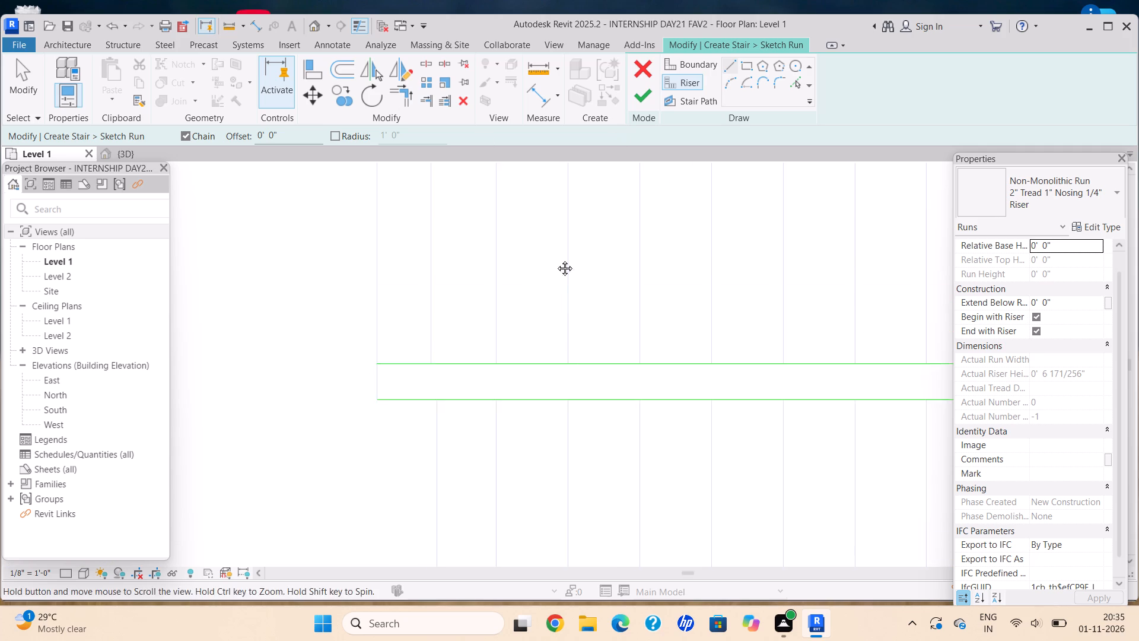
middle_click_drag(556, 259, 551, 265)
scroll(587, 227, "down", 1)
left_click(733, 65)
scroll(583, 263, "down", 1)
middle_click_drag(572, 265, 529, 328)
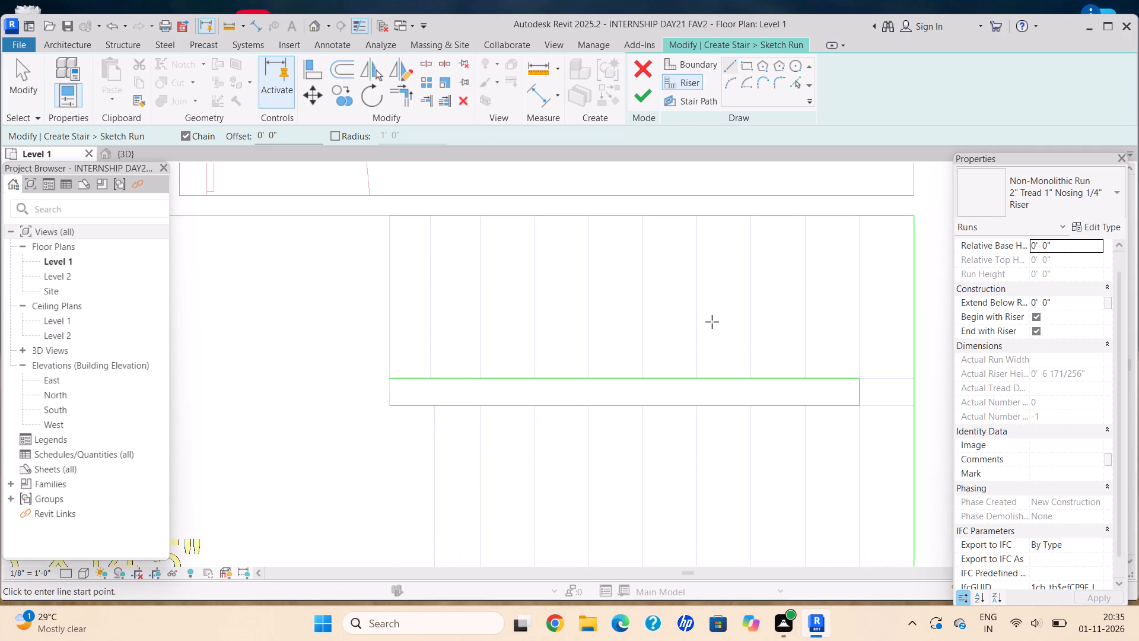
middle_click_drag(751, 339, 489, 363)
scroll(586, 396, "up", 8)
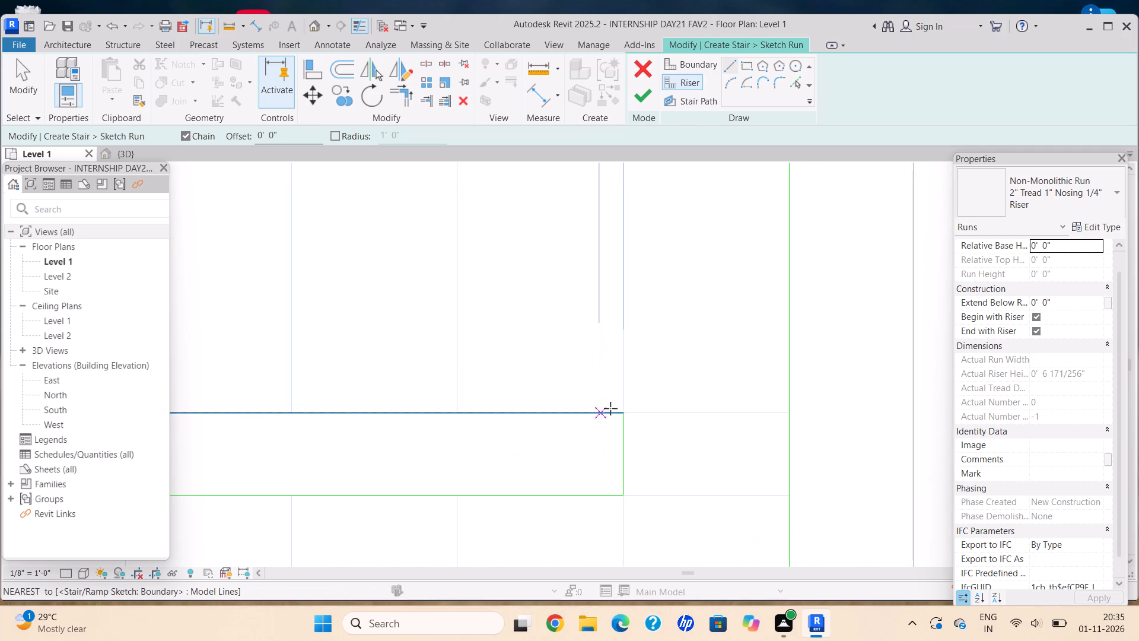
left_click(619, 414)
middle_click_drag(588, 240, 631, 434)
scroll(649, 268, "down", 2)
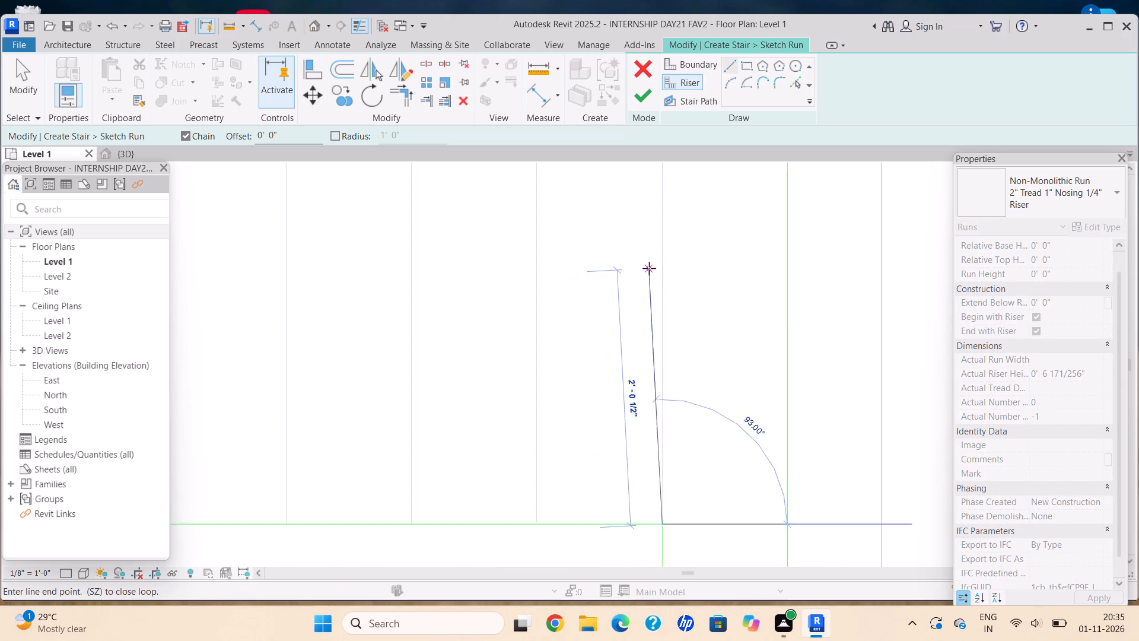
scroll(649, 268, "down", 1)
middle_click_drag(654, 280, 672, 371)
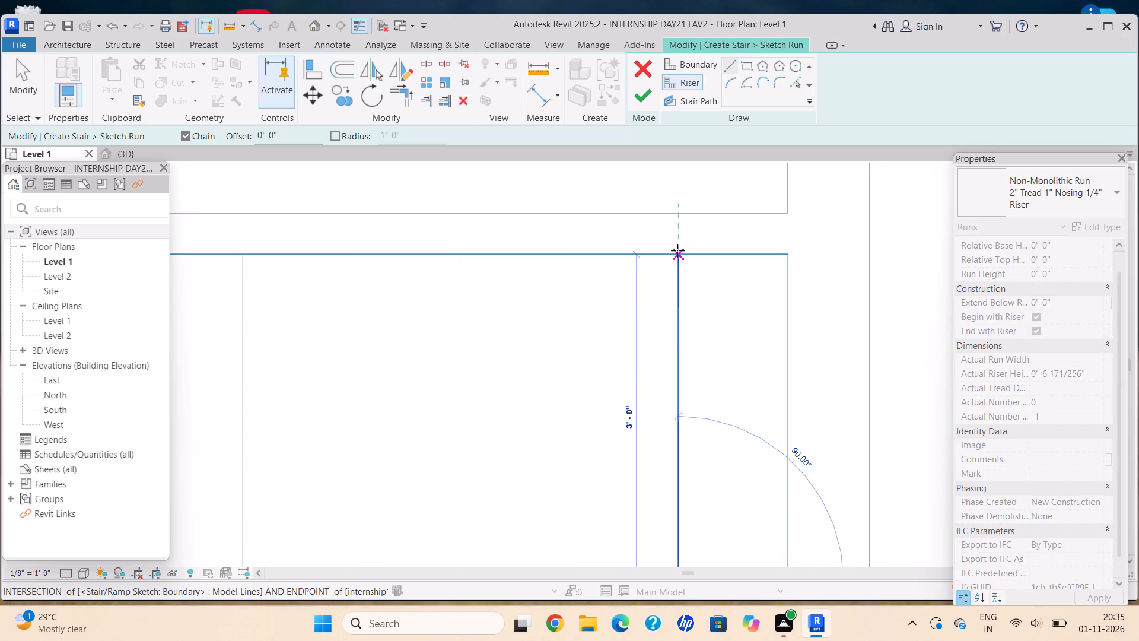
left_click(676, 256)
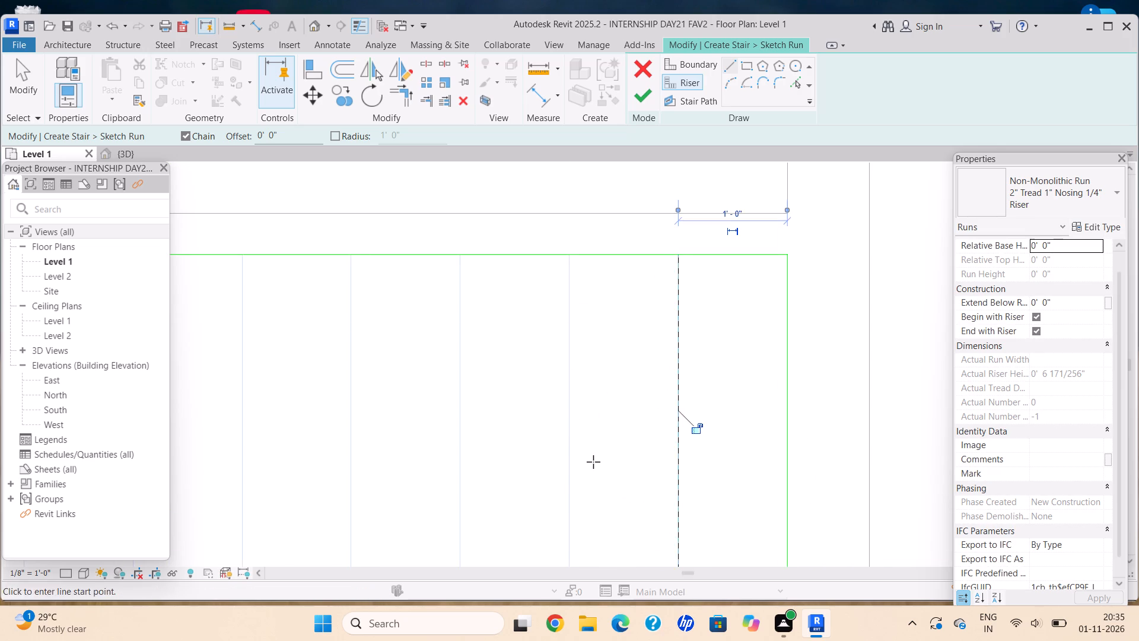
Add three more full-width risers to the Bed Room 2 side flight toward the hall, spaced 1'-0" apart along the plan's tread lines.
middle_click_drag(593, 460, 583, 278)
left_click(562, 403)
middle_click_drag(539, 234, 587, 439)
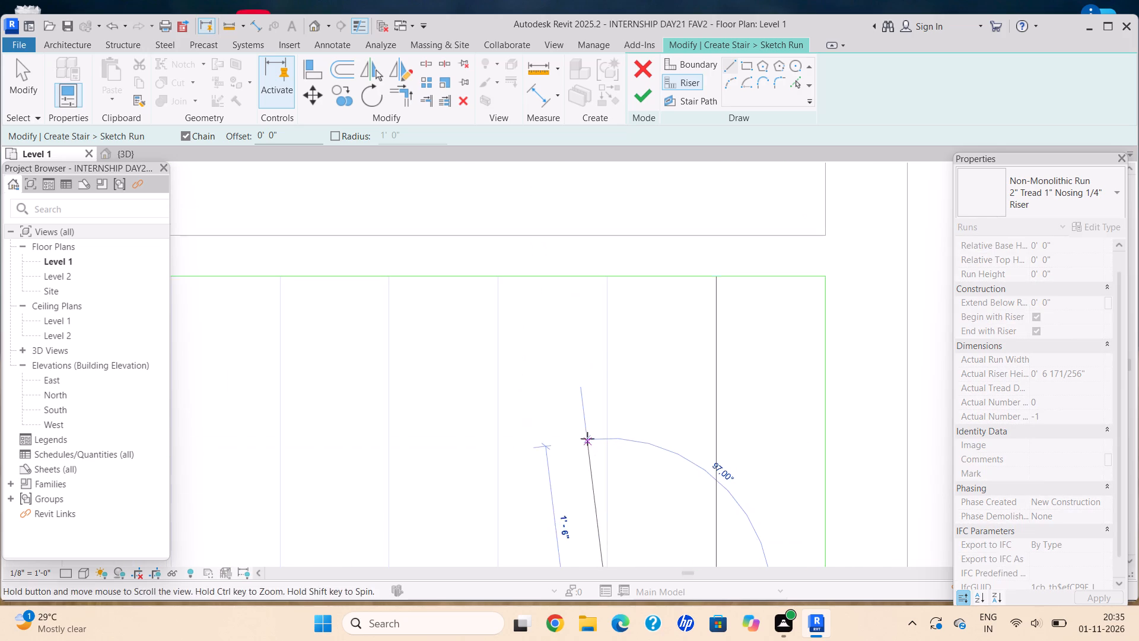
middle_click_drag(587, 439, 587, 439)
left_click(603, 278)
middle_click_drag(545, 474, 554, 433)
middle_click_drag(557, 404, 557, 392)
middle_click_drag(557, 380, 557, 361)
middle_click_drag(557, 356, 561, 341)
left_click_drag(514, 519, 512, 514)
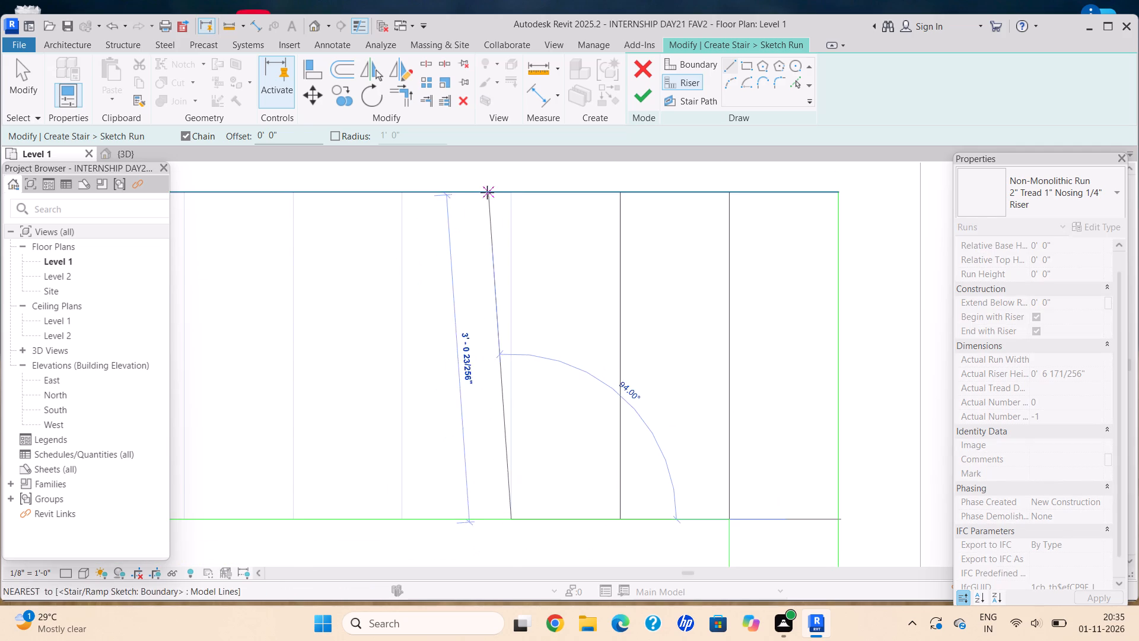
left_click(512, 193)
middle_click_drag(361, 412, 501, 364)
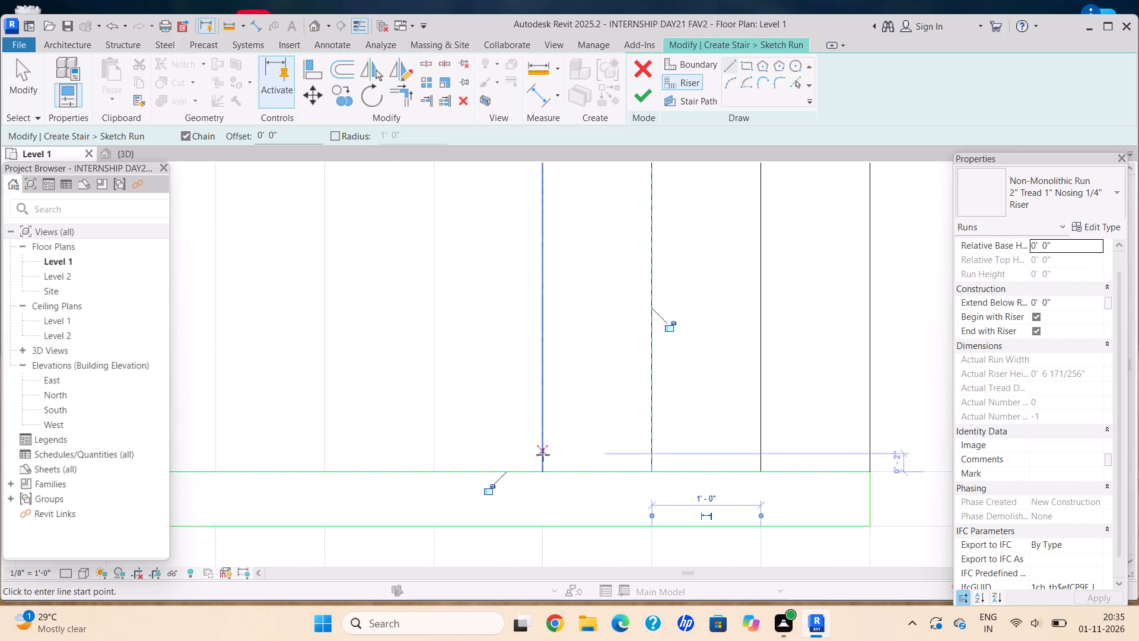
left_click(540, 471)
middle_click_drag(486, 247, 502, 397)
left_click(561, 292)
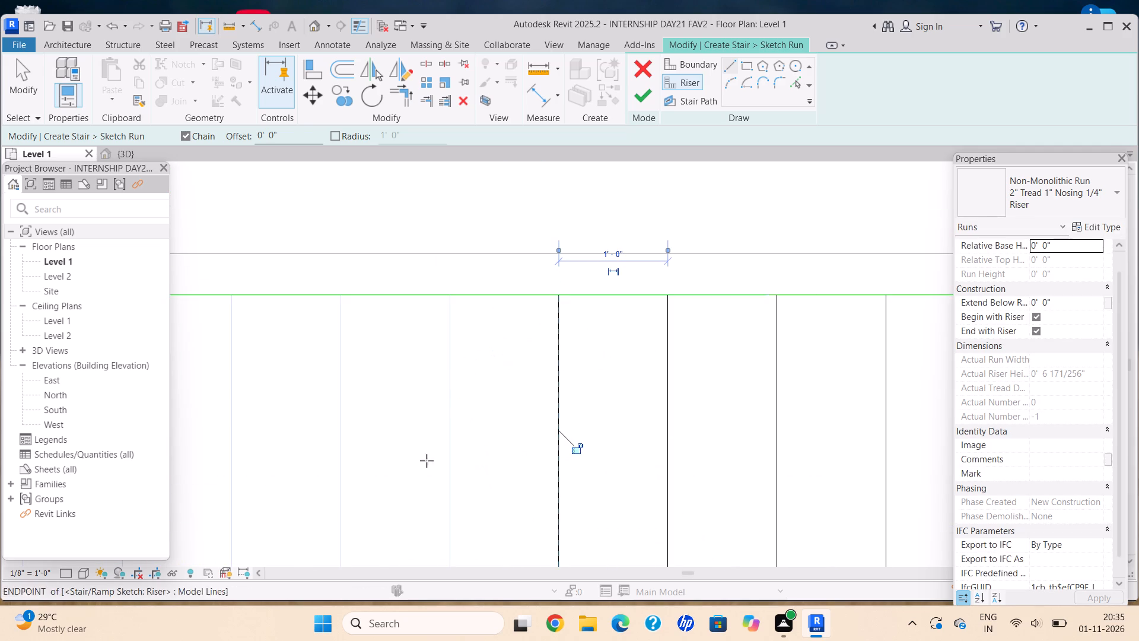
Sketch the fifth, sixth and seventh risers of the Bed Room 2 side flight at 1'-0" spacing over the plan's tread lines.
middle_click_drag(422, 443, 459, 298)
left_click_drag(487, 478, 489, 472)
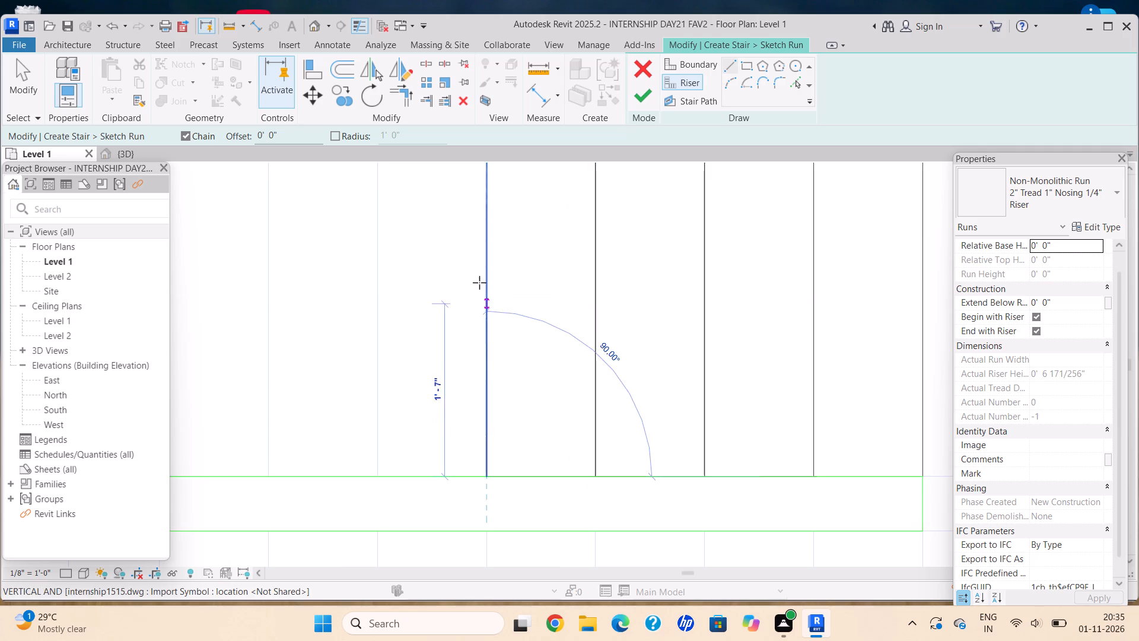
middle_click_drag(485, 288, 521, 424)
left_click(525, 290)
middle_click_drag(411, 423, 533, 304)
middle_click(541, 299)
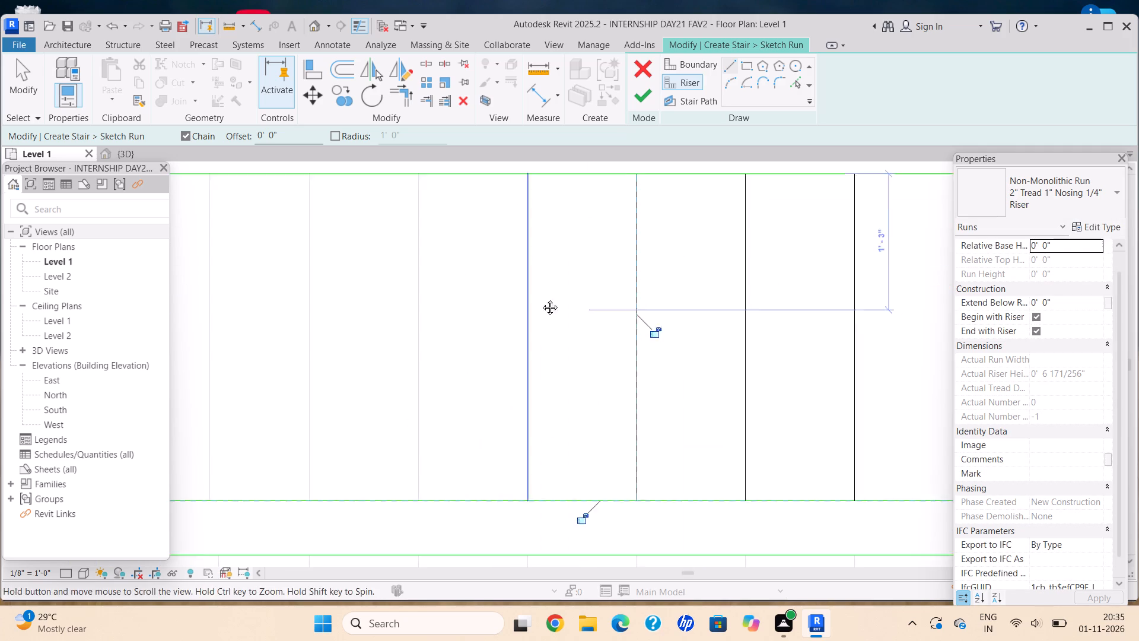
left_click(535, 498)
middle_click_drag(515, 296, 541, 402)
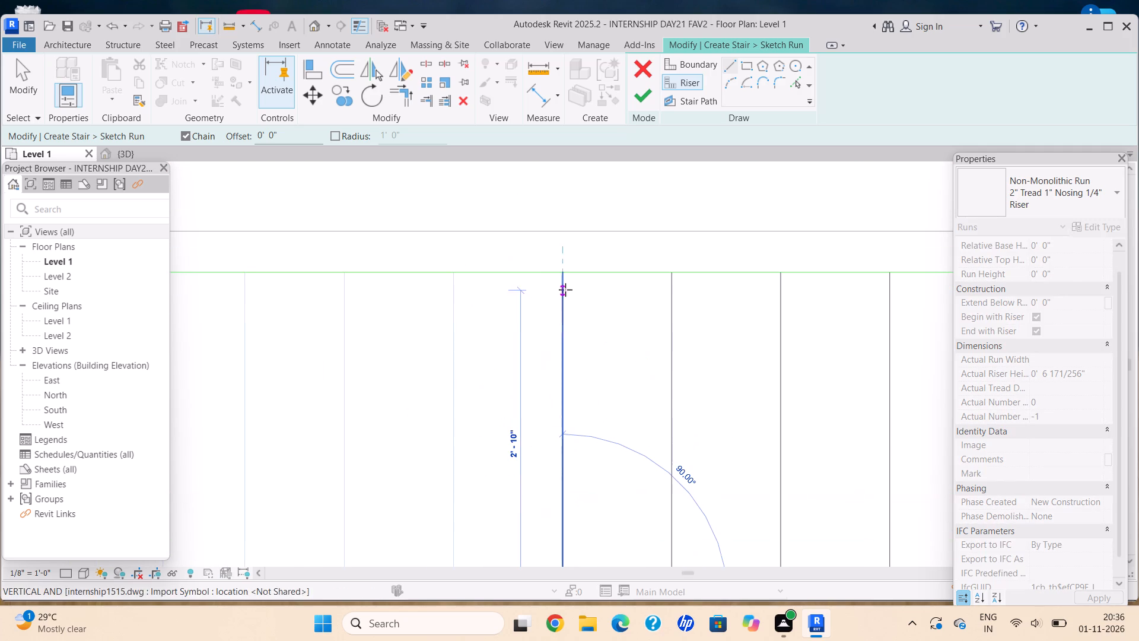
left_click(561, 276)
middle_click_drag(387, 466, 450, 328)
left_click(520, 464)
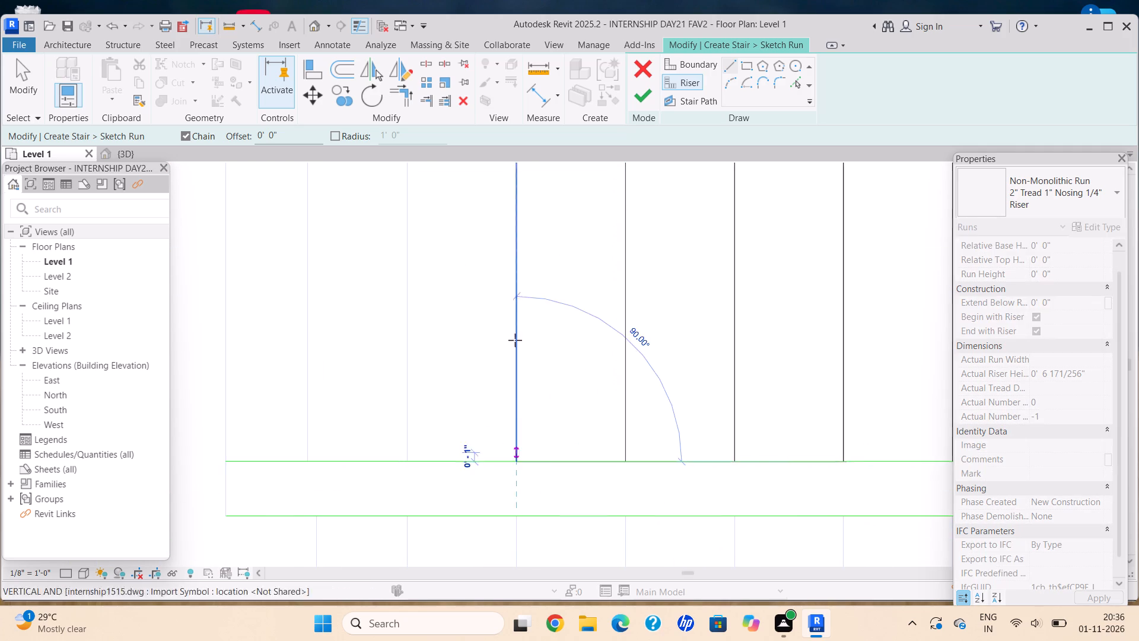
middle_click_drag(520, 355, 547, 465)
left_click(549, 242)
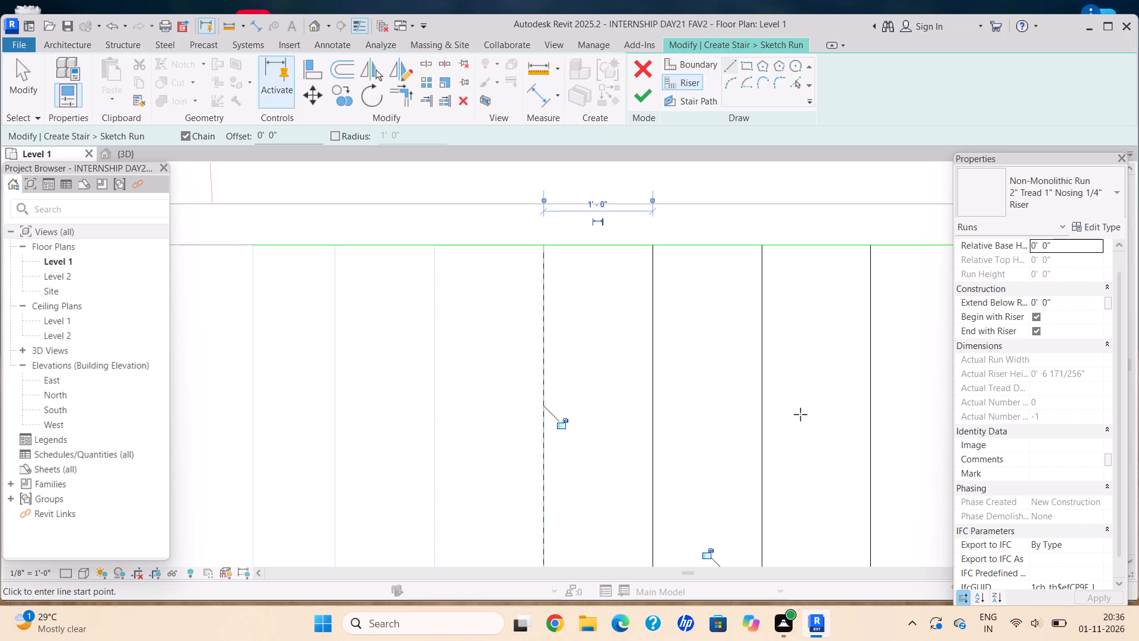
Sketch the flight's last three risers: one 1'-0" on, one 0'-11" further, and one closing the boundary's hall end.
middle_click_drag(416, 389, 464, 358)
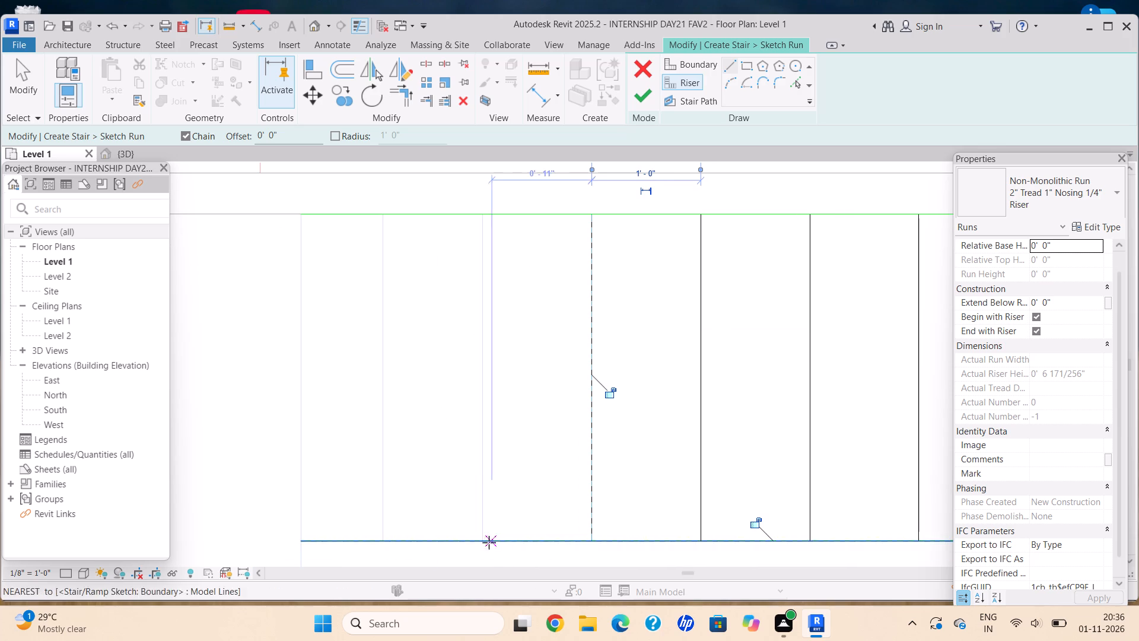
left_click(483, 542)
left_click(484, 212)
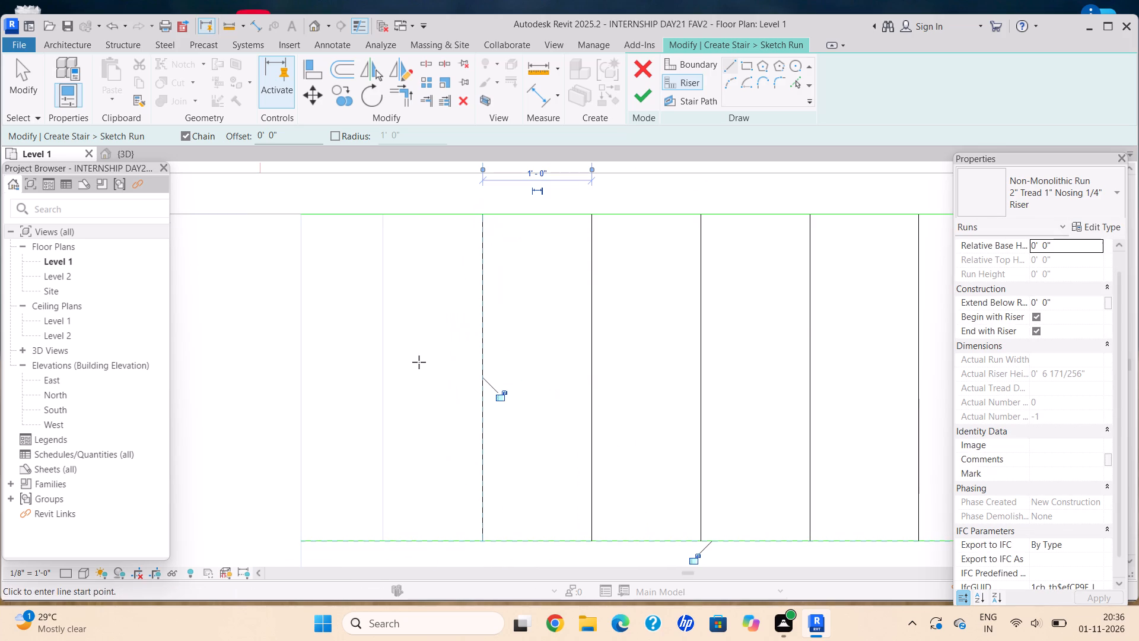
left_click_drag(384, 540, 394, 527)
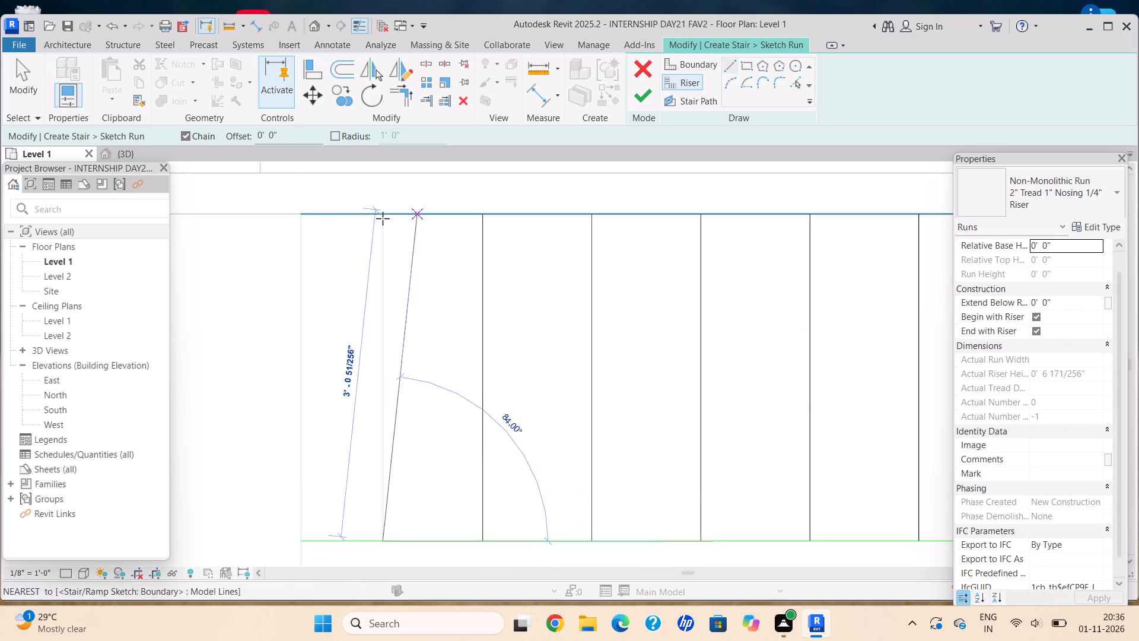
left_click(381, 214)
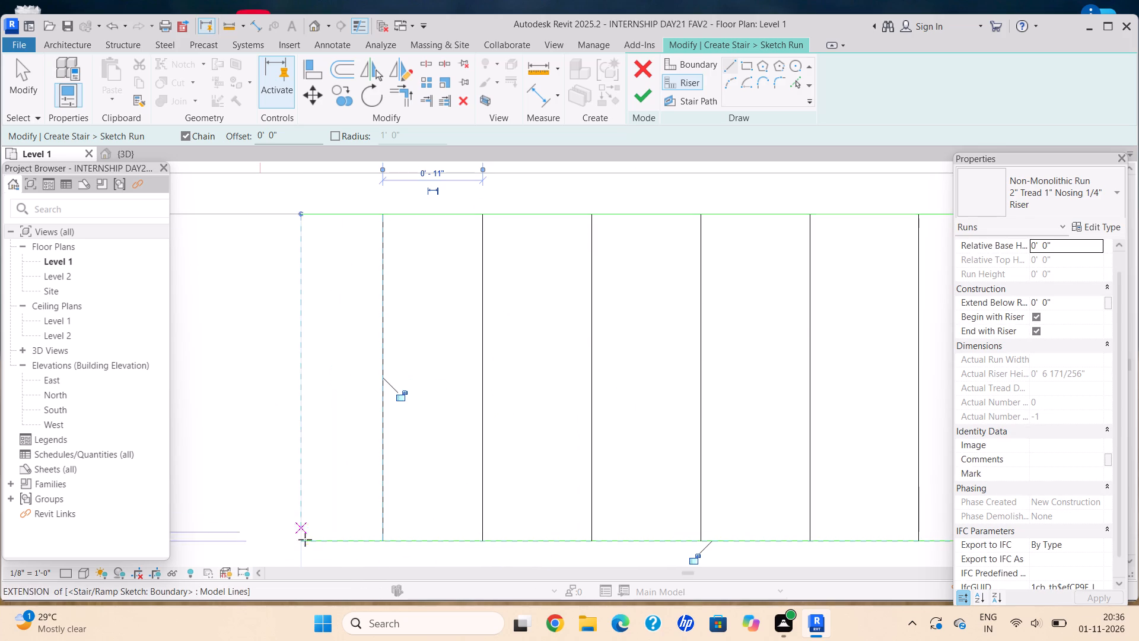
left_click(305, 542)
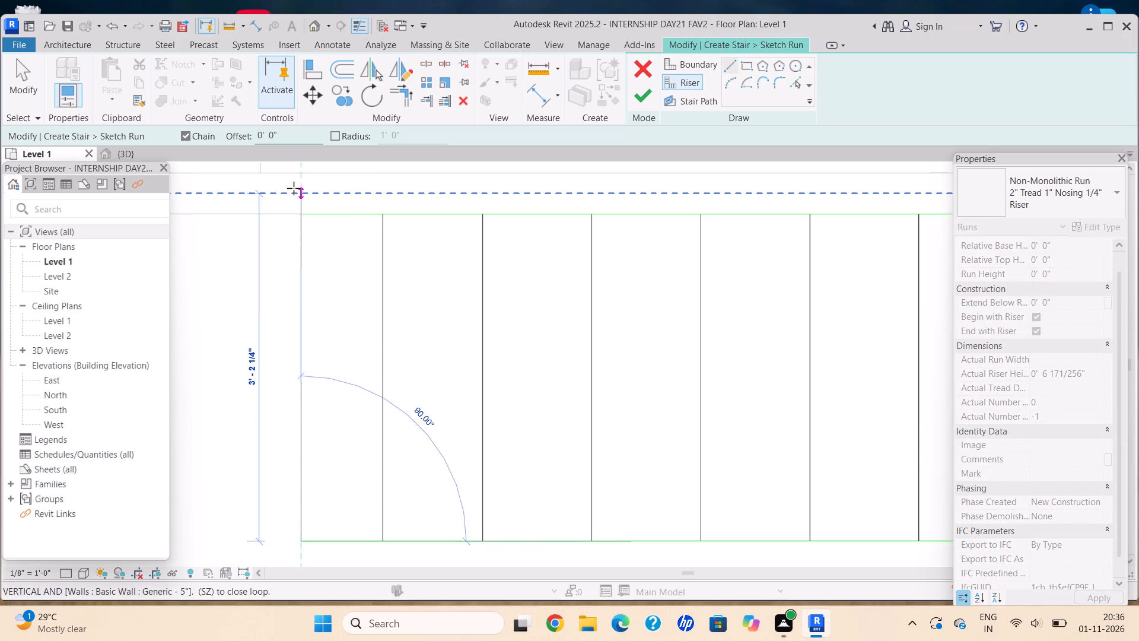
left_click(300, 218)
Sketch the first riser of the toilet-side flight, 3'-0" long, from the gap's closed end to the boundary along the toilet wall.
scroll(568, 406, "down", 4)
middle_click_drag(581, 401, 534, 240)
middle_click_drag(530, 225, 523, 199)
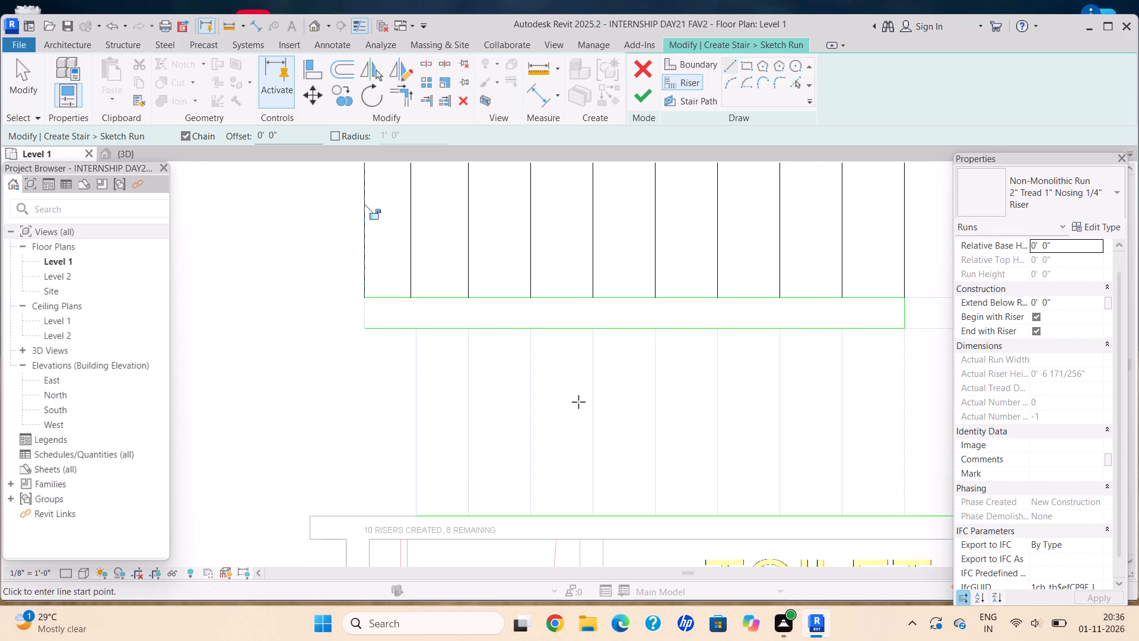
middle_click_drag(573, 388, 524, 326)
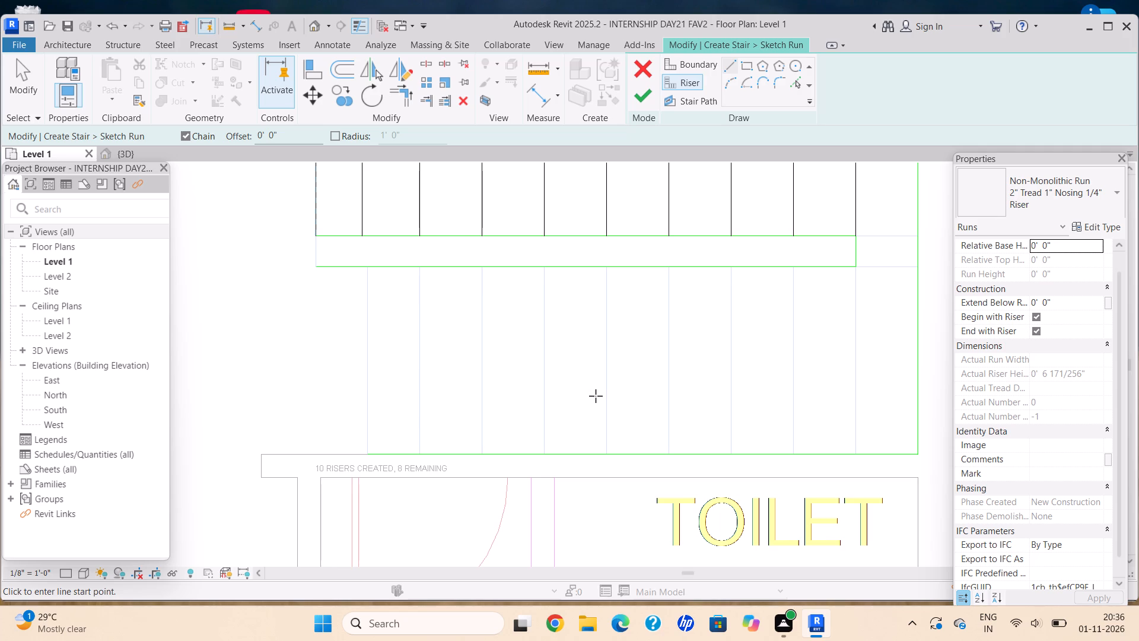
scroll(698, 286, "down", 1)
middle_click_drag(860, 350, 702, 357)
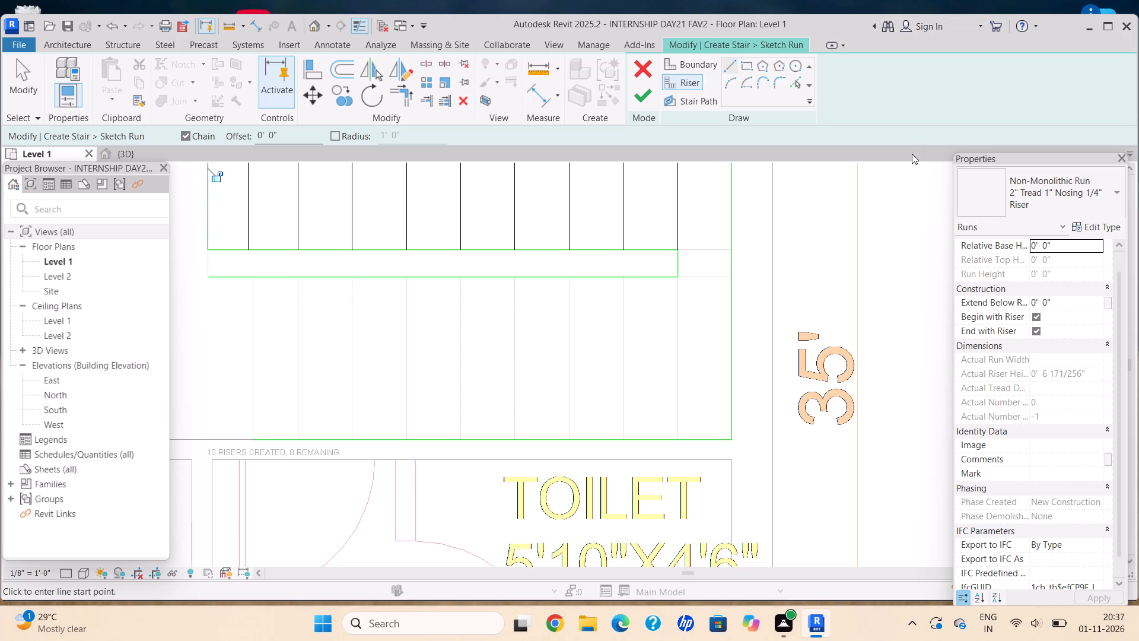
scroll(893, 224, "down", 1)
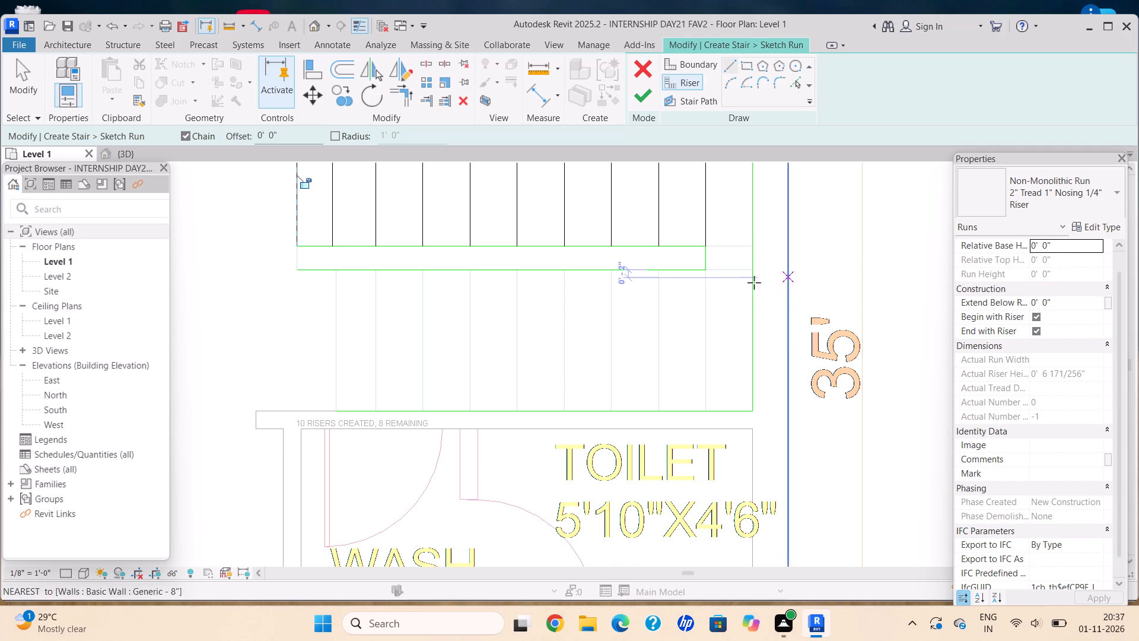
scroll(720, 291, "up", 6)
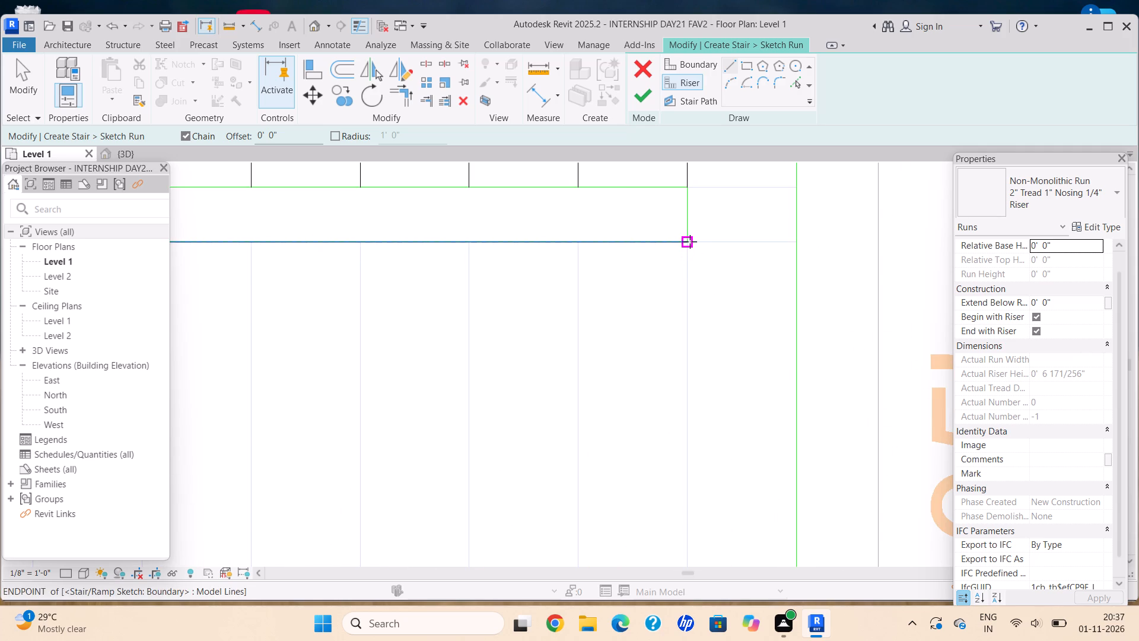
left_click(690, 240)
scroll(706, 468, "down", 3)
middle_click_drag(694, 437, 683, 338)
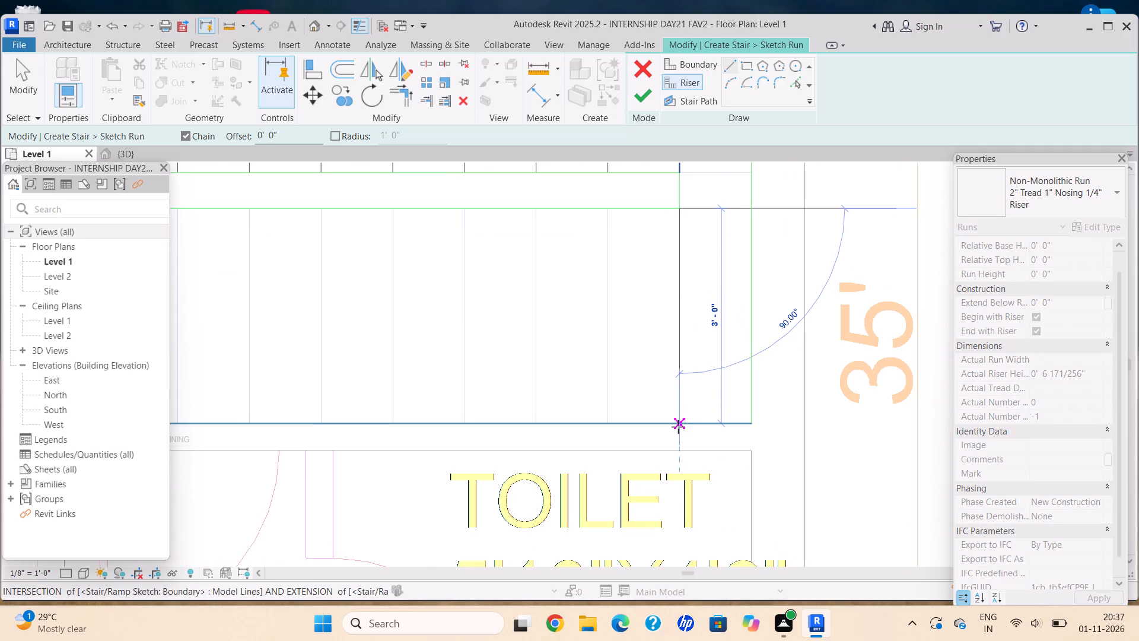
left_click(678, 427)
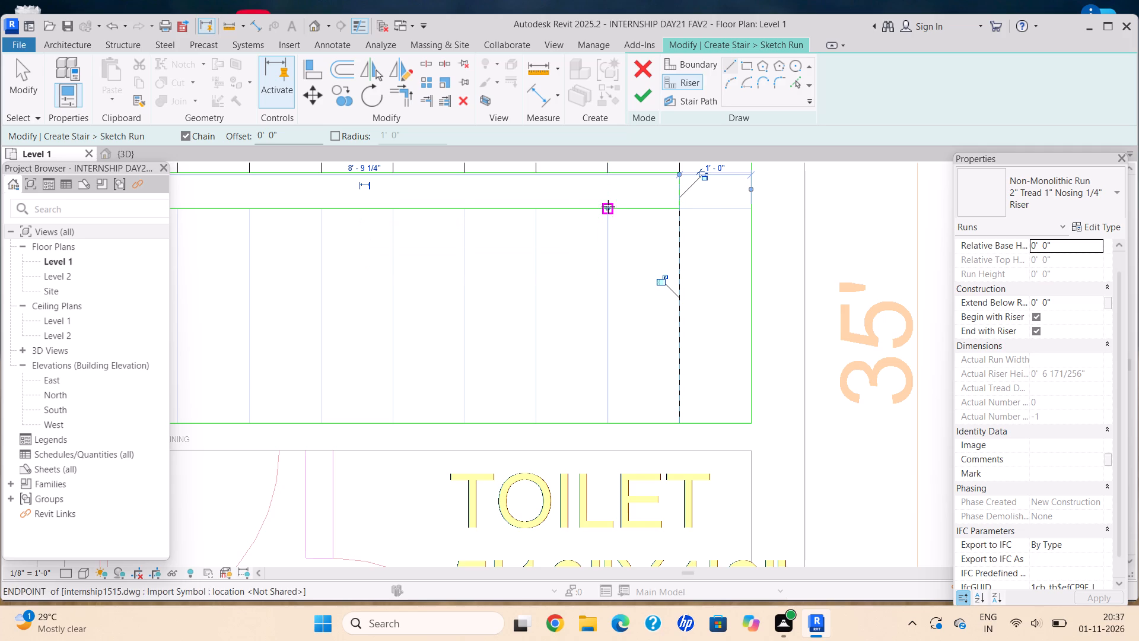
Add four more full-width risers to the toilet-side flight toward the hall, spaced 1'-0" apart on the plan's tread lines.
left_click(608, 207)
left_click(610, 421)
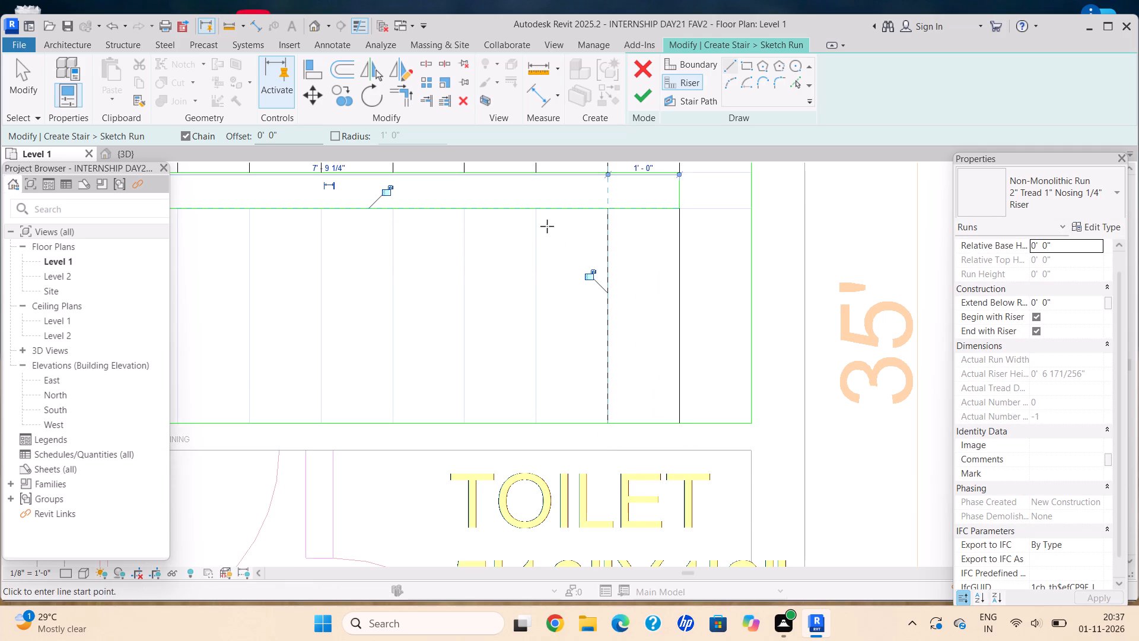
left_click(537, 210)
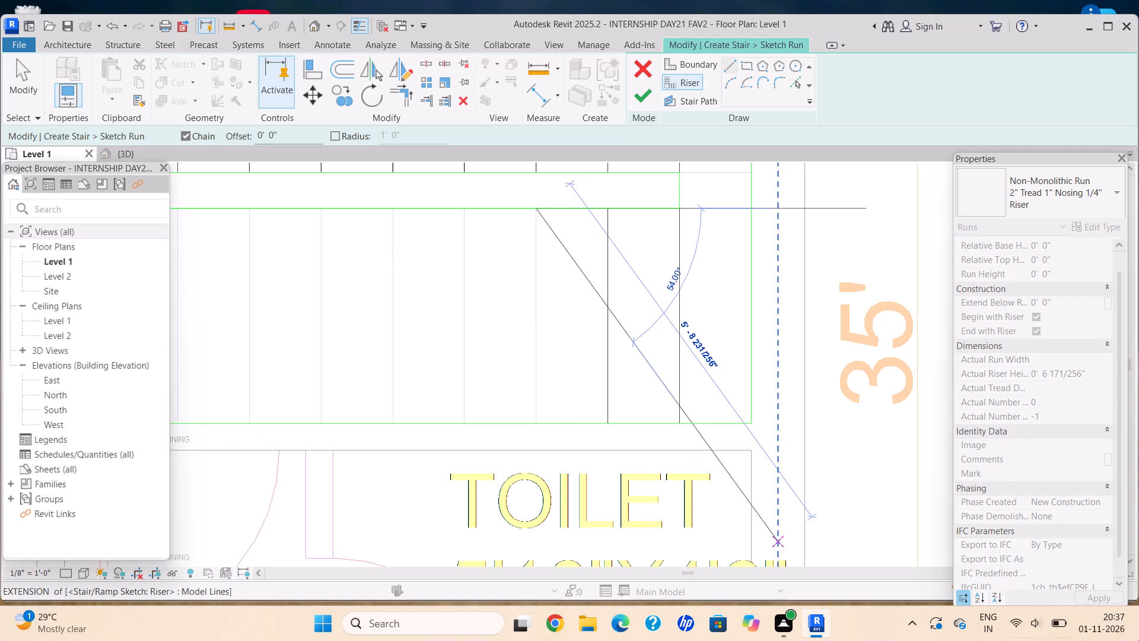
left_click(538, 426)
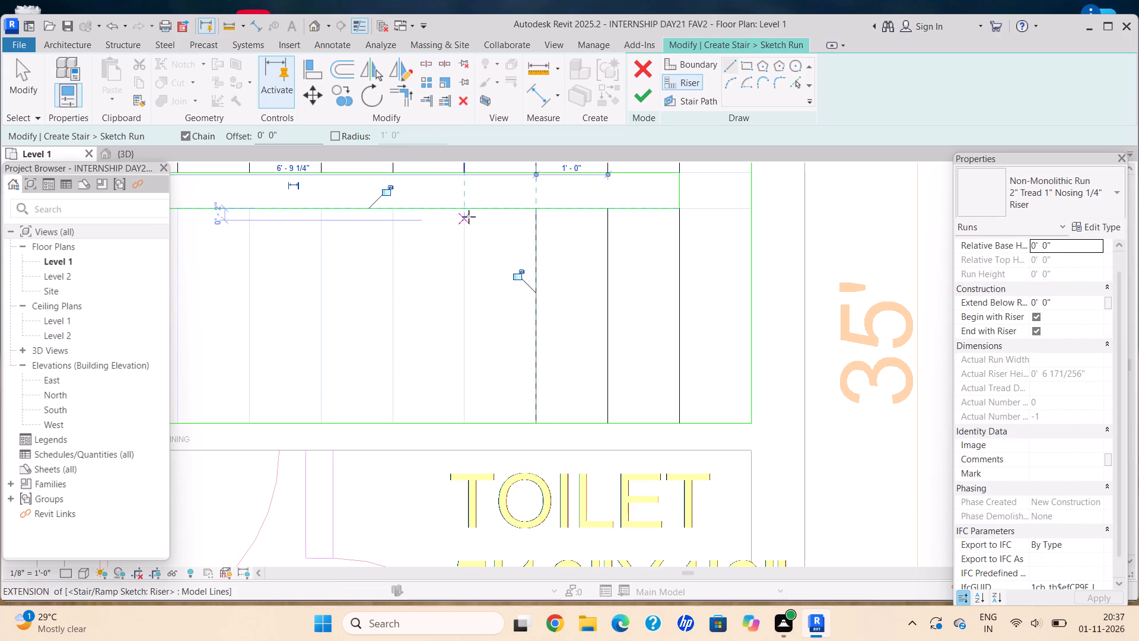
left_click(466, 209)
left_click(467, 423)
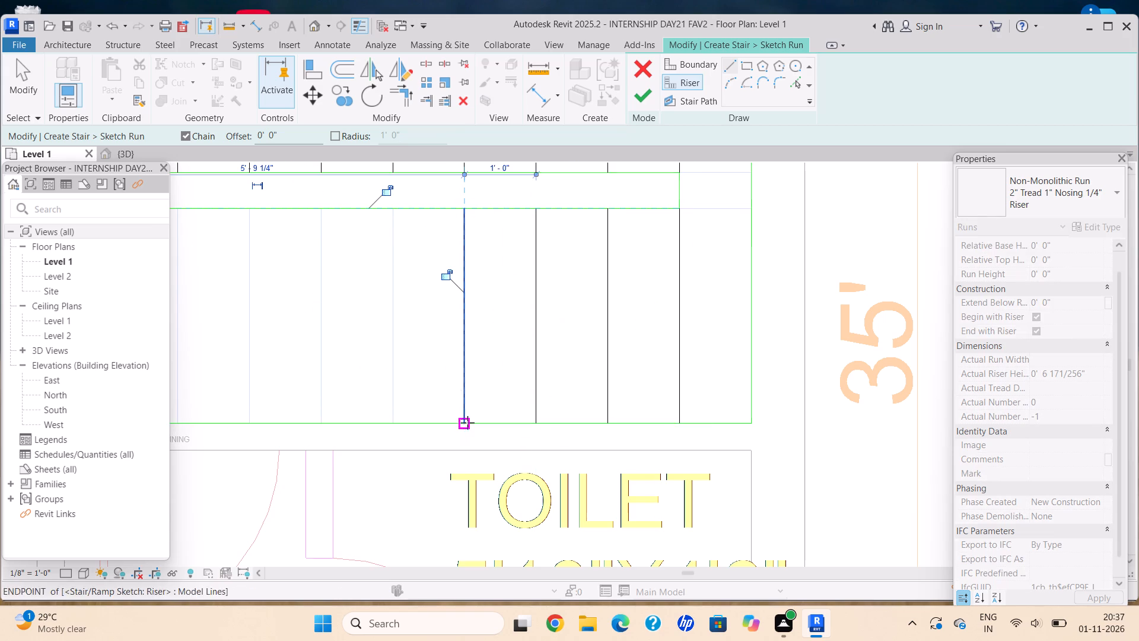
left_click(397, 210)
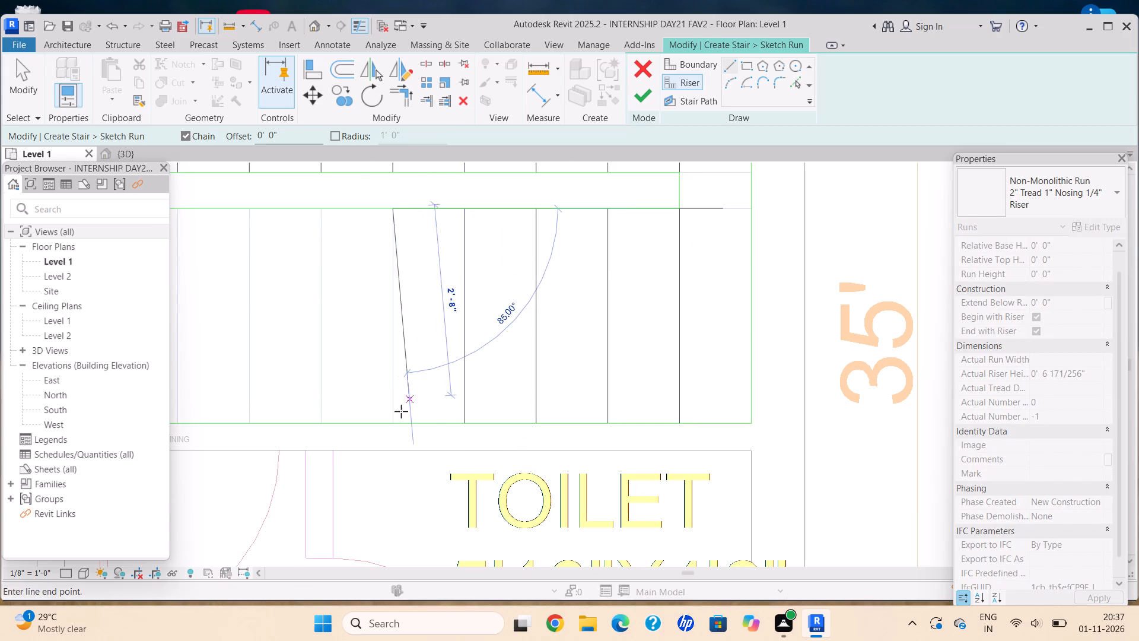
left_click(393, 424)
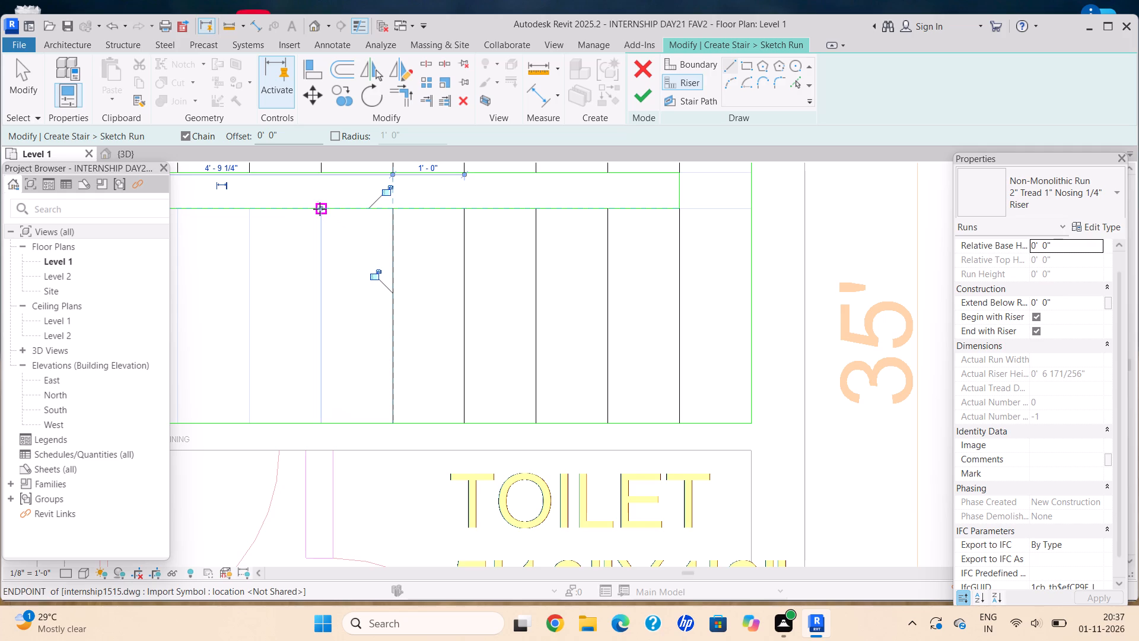
Sketch four more risers on the toilet-side flight: three at 1'-0" spacing and one 0'-10" further, at the toilet-wall boundary's hall end.
left_click(321, 209)
left_click(324, 427)
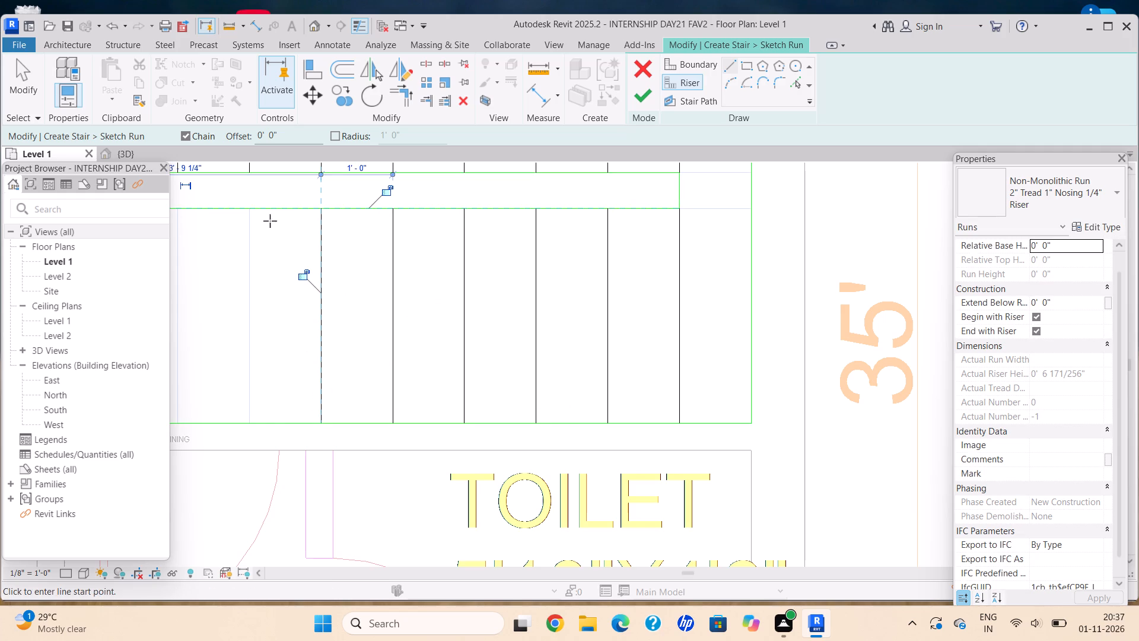
left_click(251, 211)
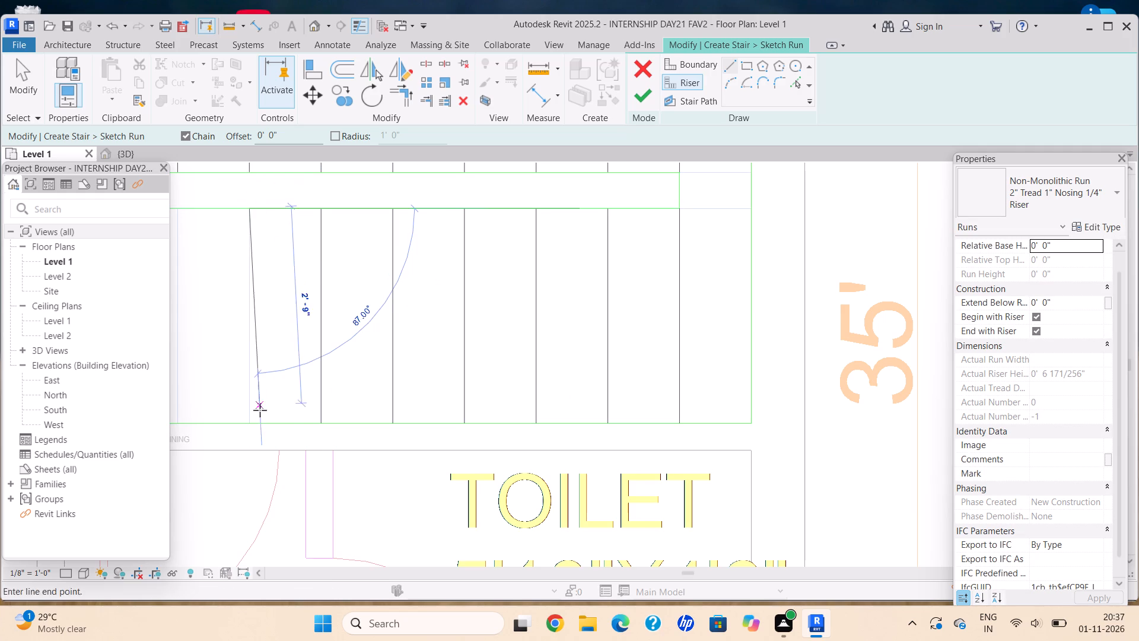
left_click(247, 422)
middle_click_drag(212, 329, 432, 361)
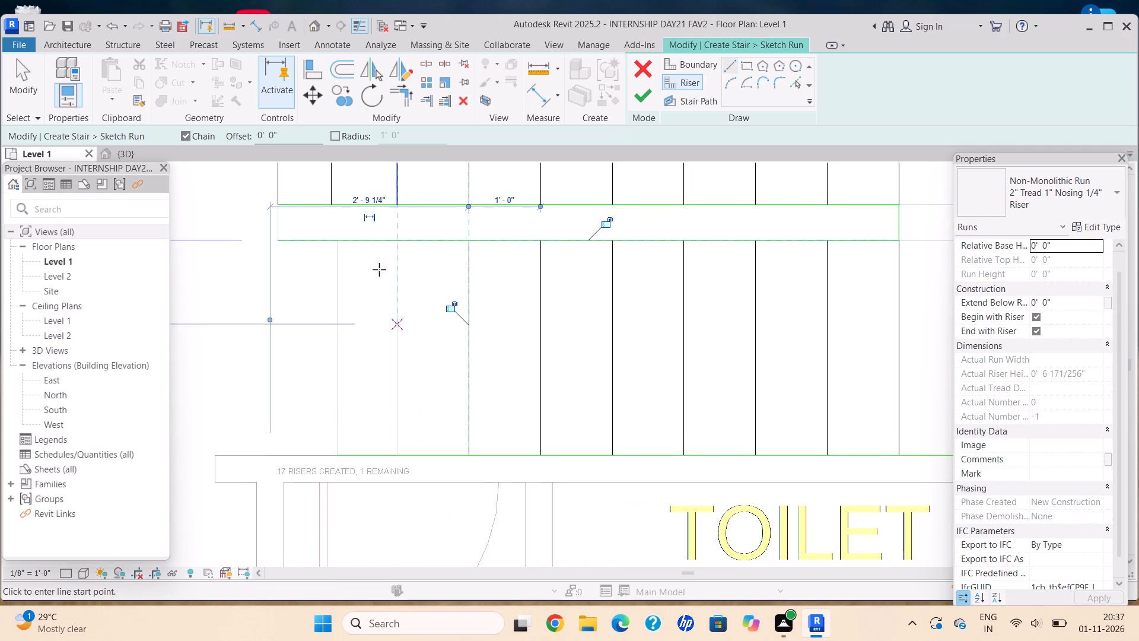
left_click(399, 243)
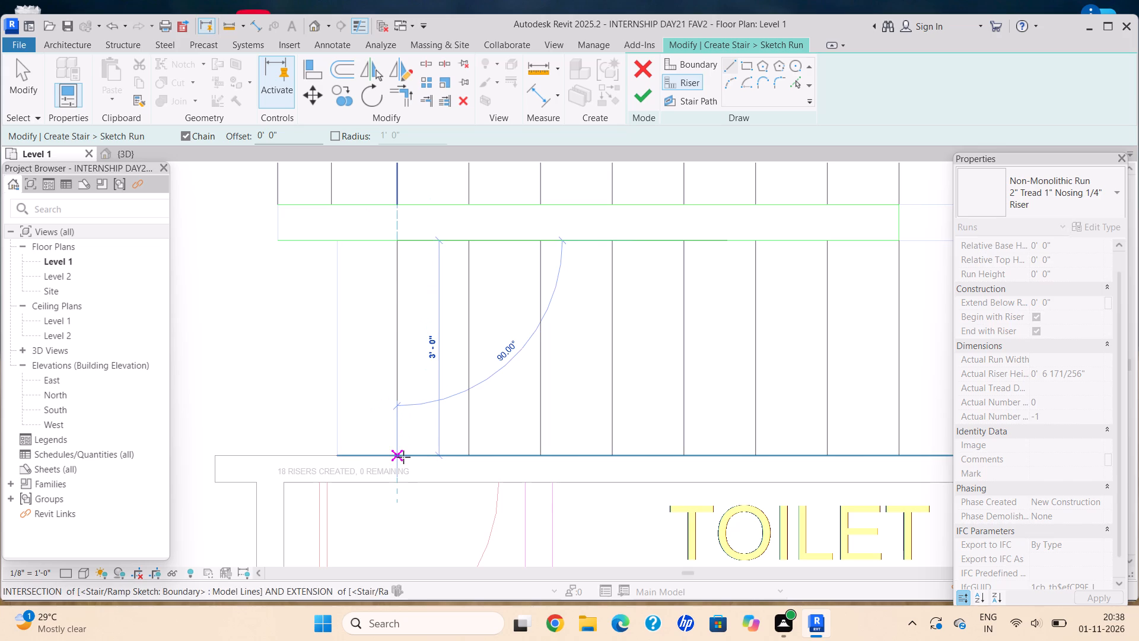
left_click(403, 457)
left_click(337, 243)
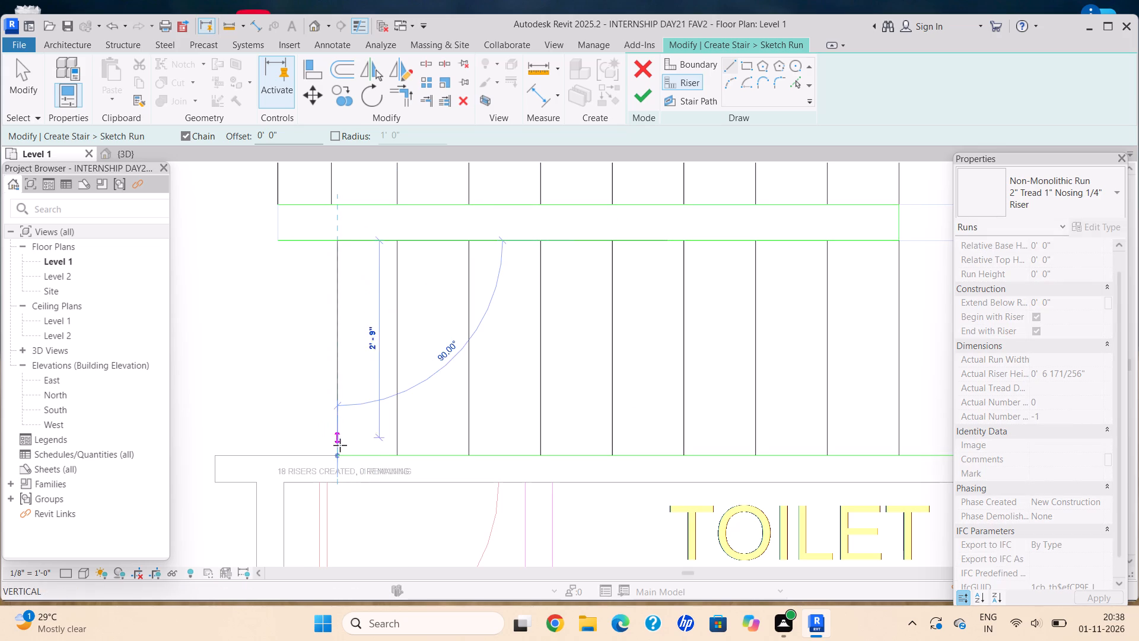
left_click(342, 457)
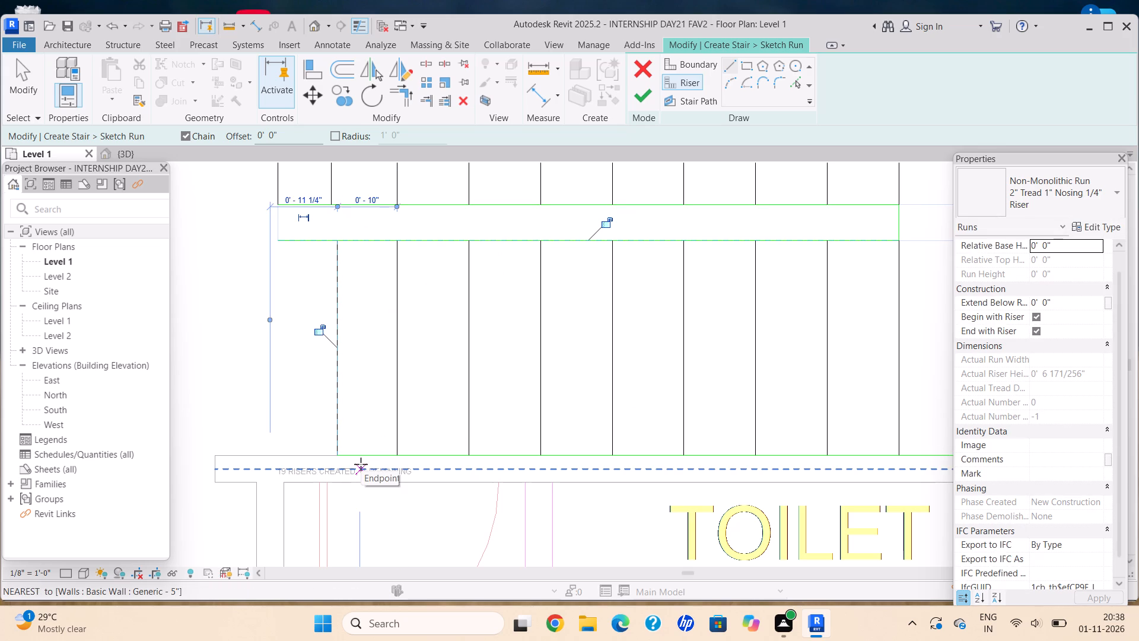
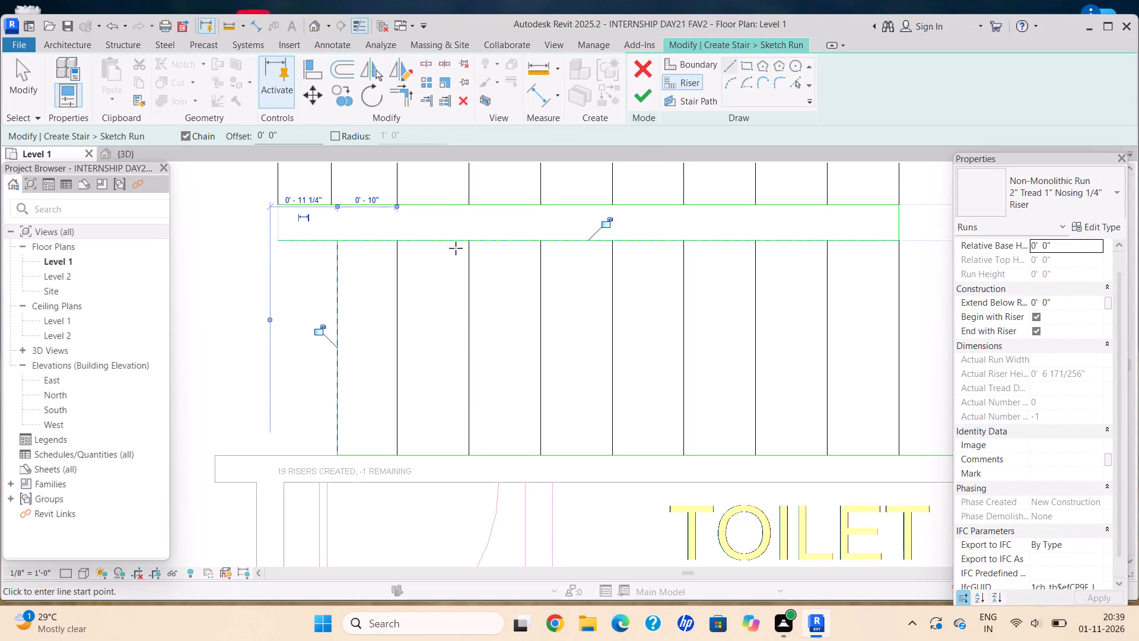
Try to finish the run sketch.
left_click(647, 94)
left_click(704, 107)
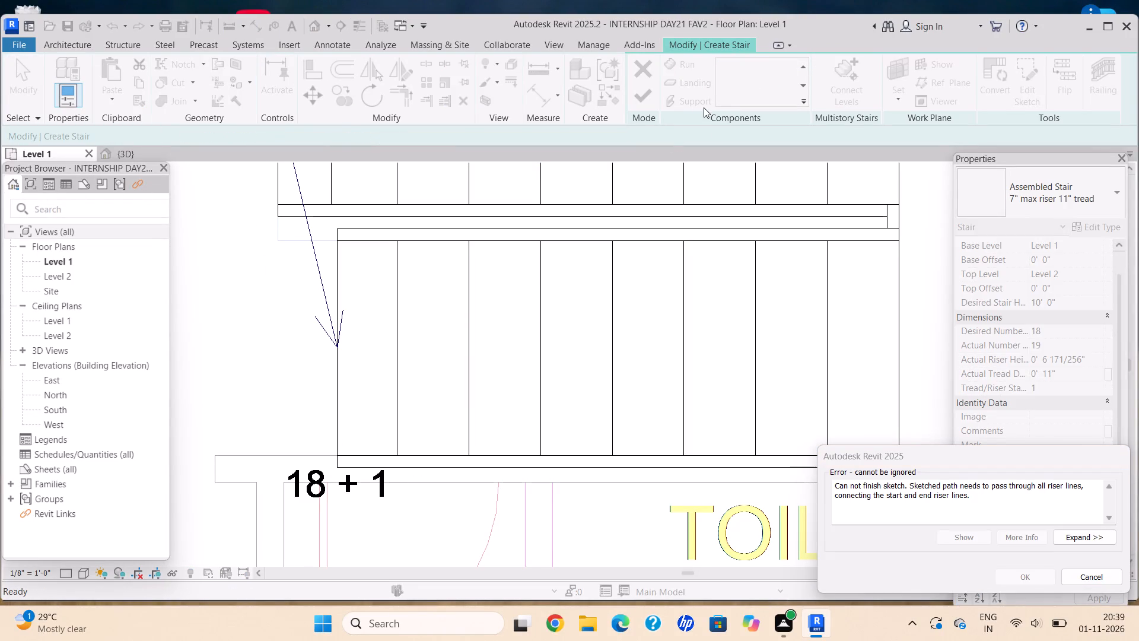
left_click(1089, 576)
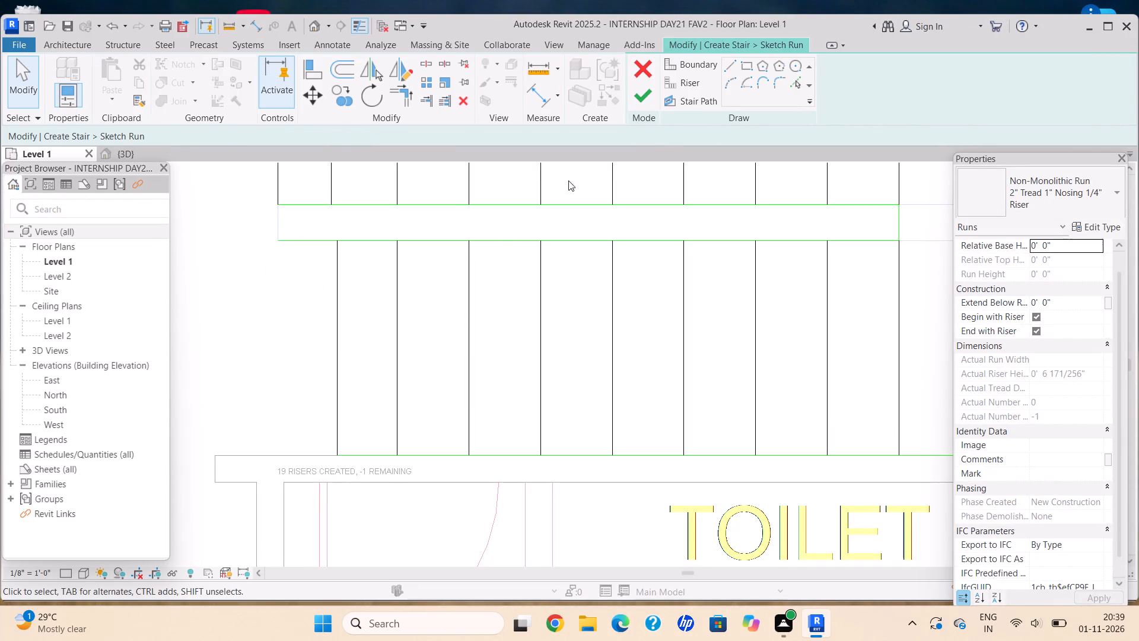
Start the stair path at the first flight's hall-end riser and run it about 9'-2" straight along the bedroom-side flight onto the landing.
left_click(680, 101)
left_click(721, 69)
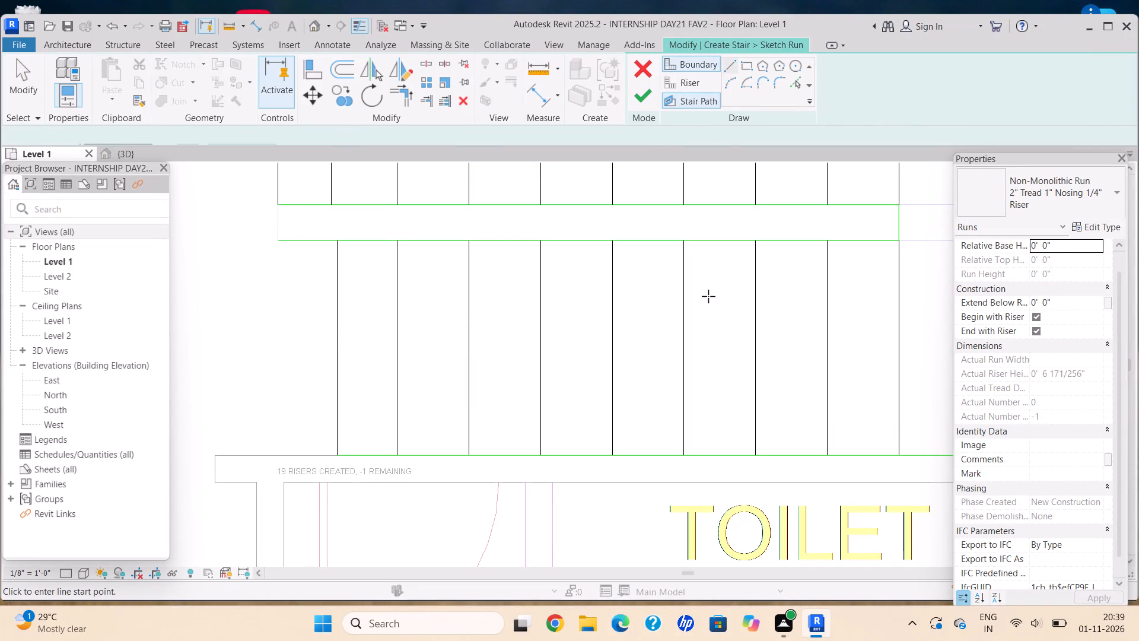
left_click(722, 99)
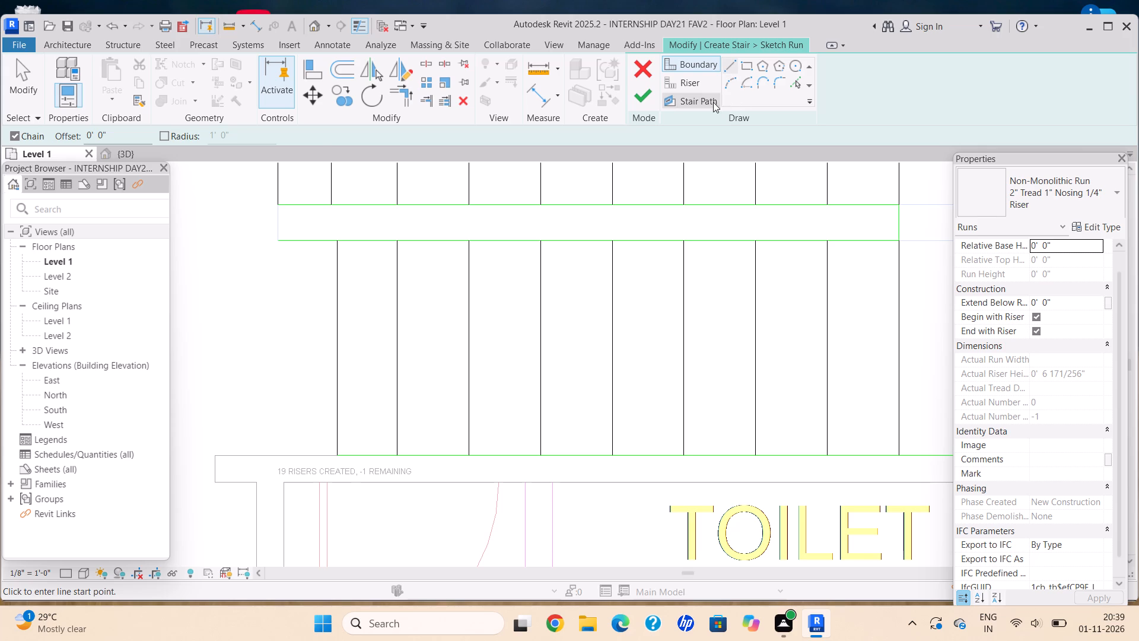
left_click(713, 102)
left_click(737, 59)
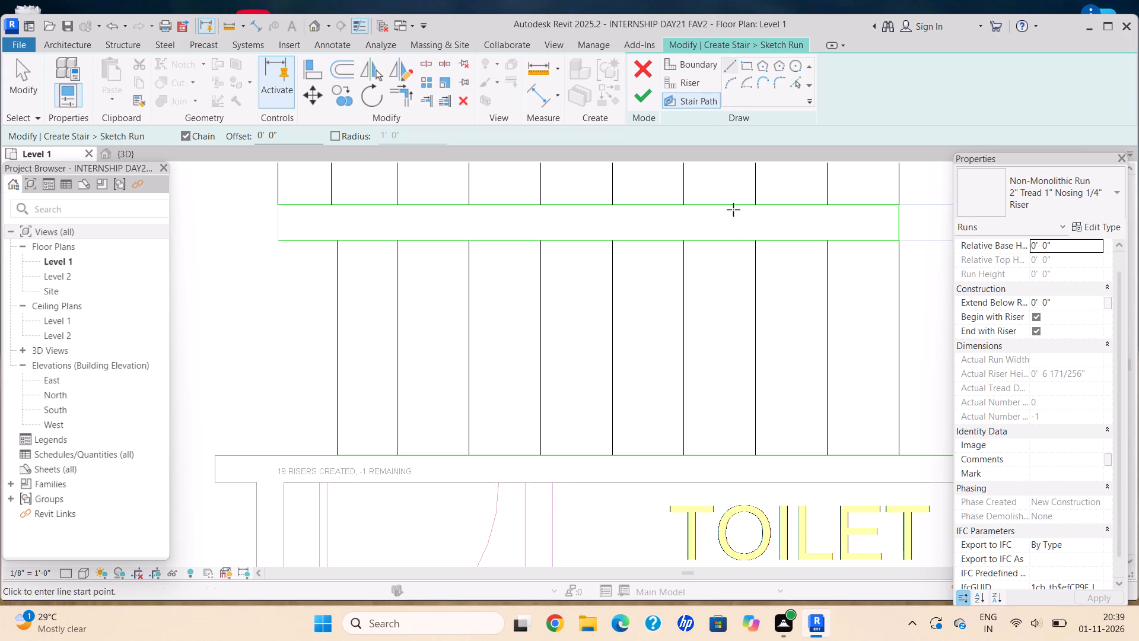
scroll(763, 284, "down", 4)
middle_click_drag(734, 308, 711, 317)
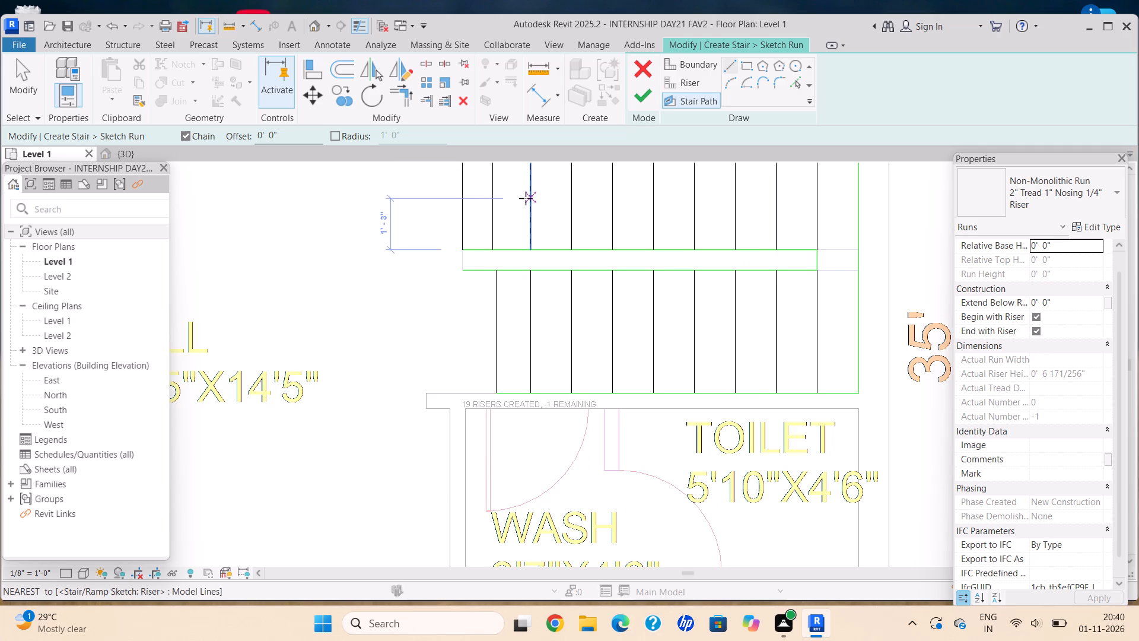
scroll(527, 267, "down", 3)
middle_click_drag(534, 275, 508, 332)
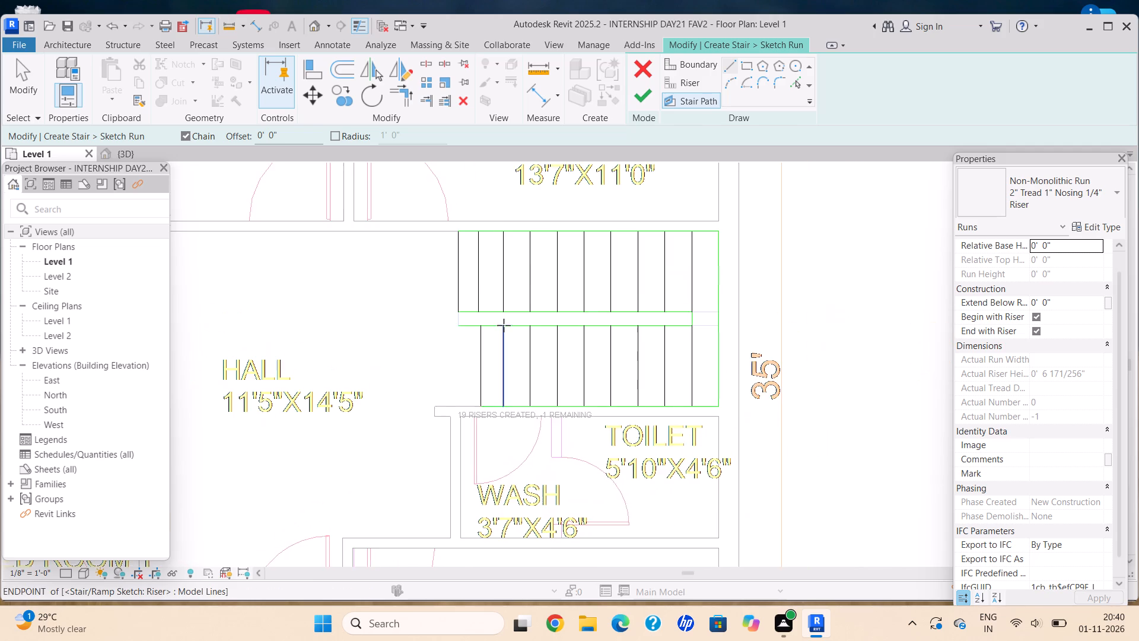
scroll(495, 309, "down", 3)
middle_click_drag(494, 331, 494, 347)
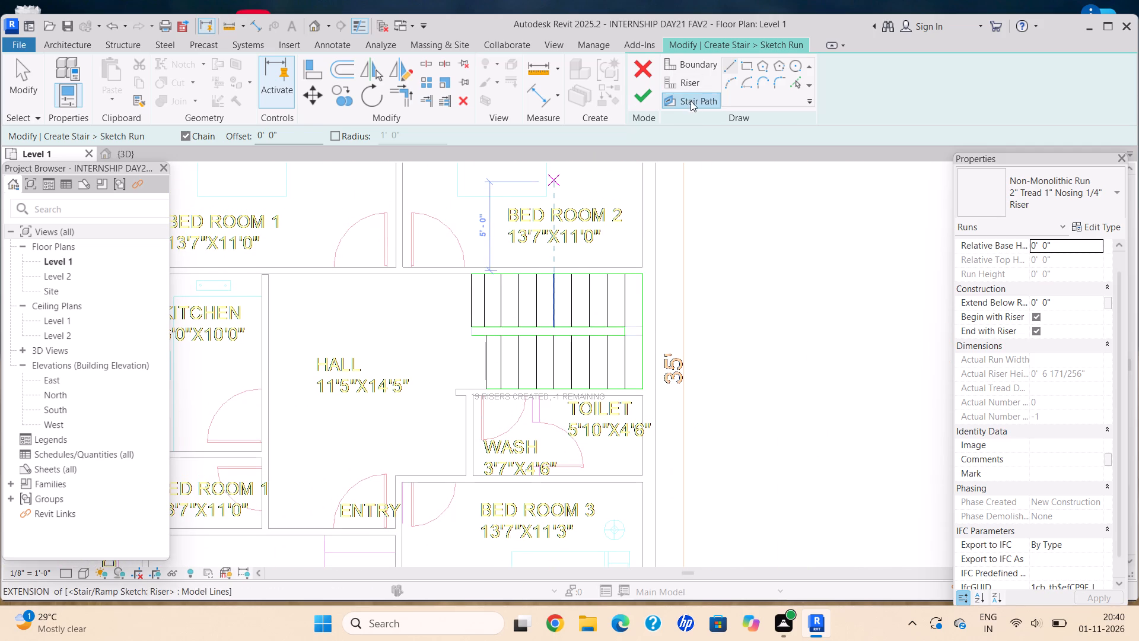
left_click(727, 71)
scroll(479, 274, "up", 3)
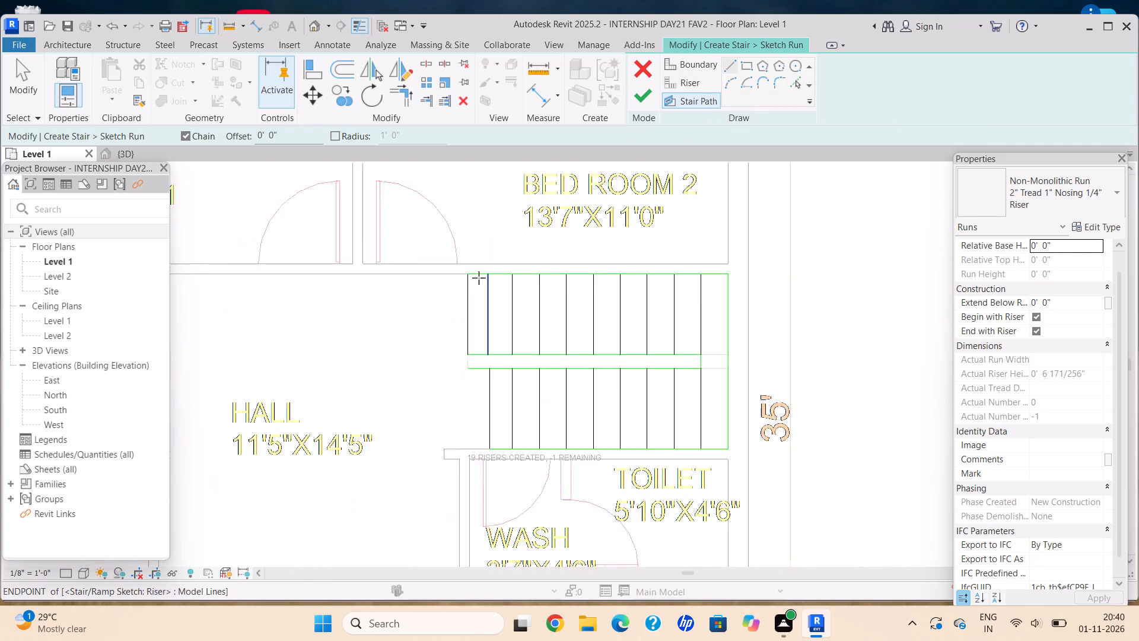
scroll(479, 278, "up", 7)
left_click(451, 334)
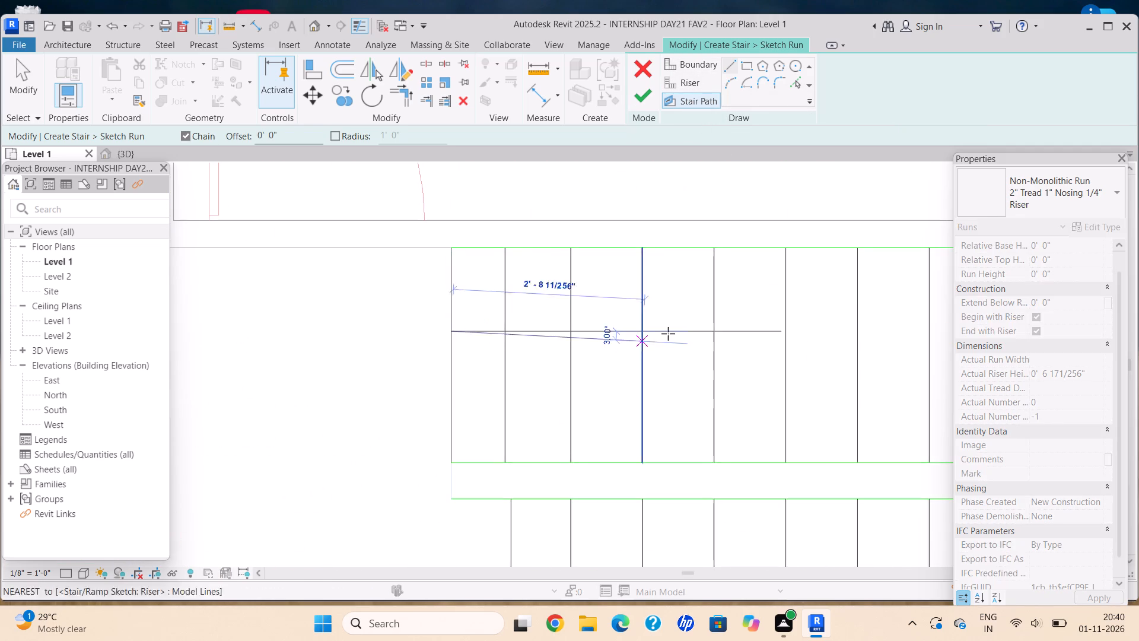
middle_click_drag(667, 333, 360, 319)
scroll(644, 325, "down", 1)
left_click(745, 313)
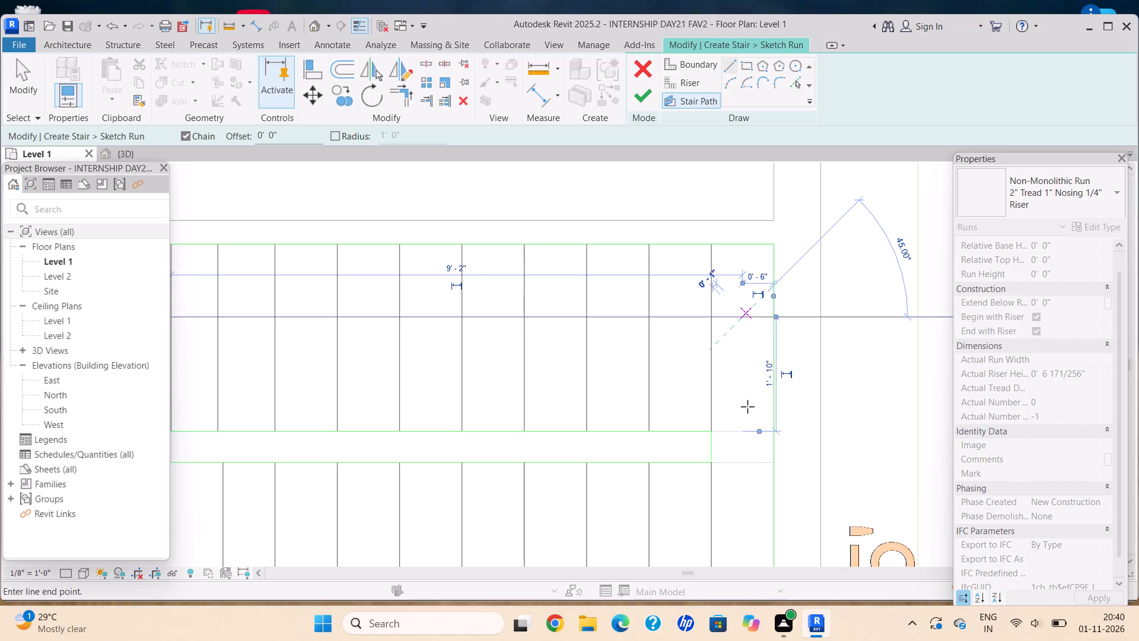
Continue the stair path about 4' across the landing and back to the toilet-side flight's hall-end riser, and finish the run sketch.
middle_click_drag(734, 412, 684, 212)
middle_click(684, 212)
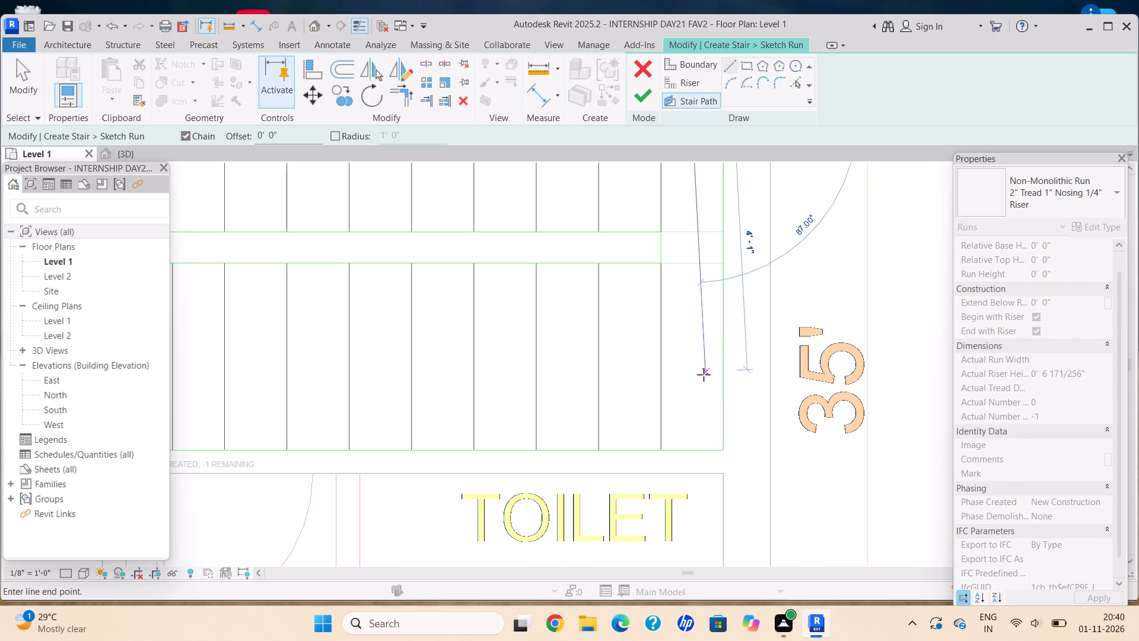
left_click(691, 369)
middle_click_drag(332, 380, 697, 376)
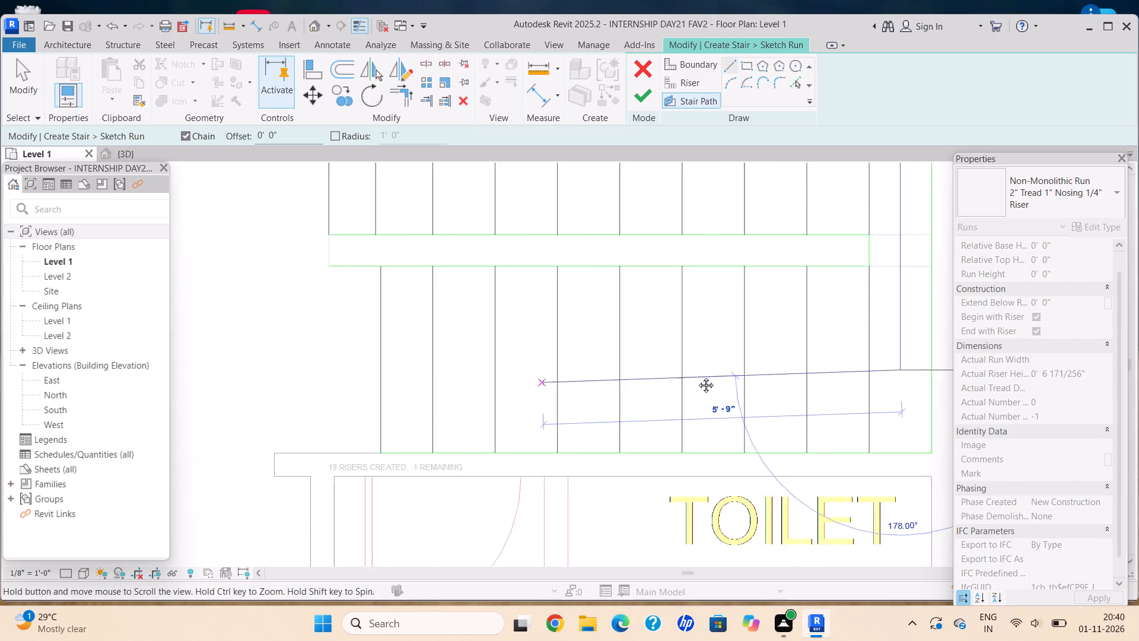
middle_click_drag(697, 376, 704, 375)
left_click(544, 360)
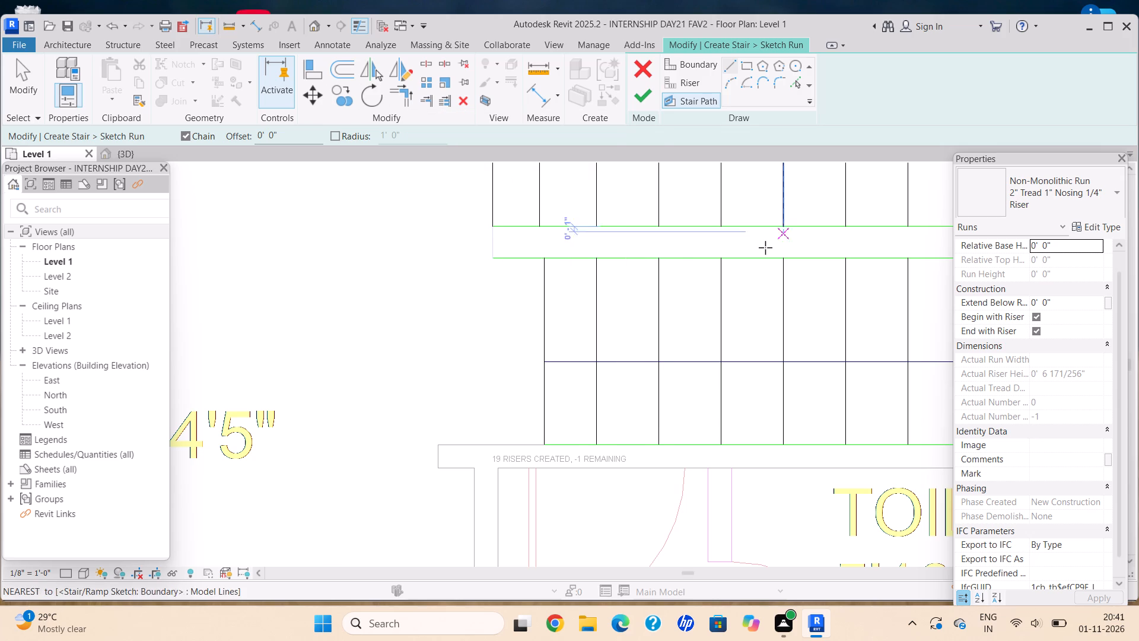
middle_click_drag(663, 307, 657, 310)
middle_click_drag(619, 320, 594, 326)
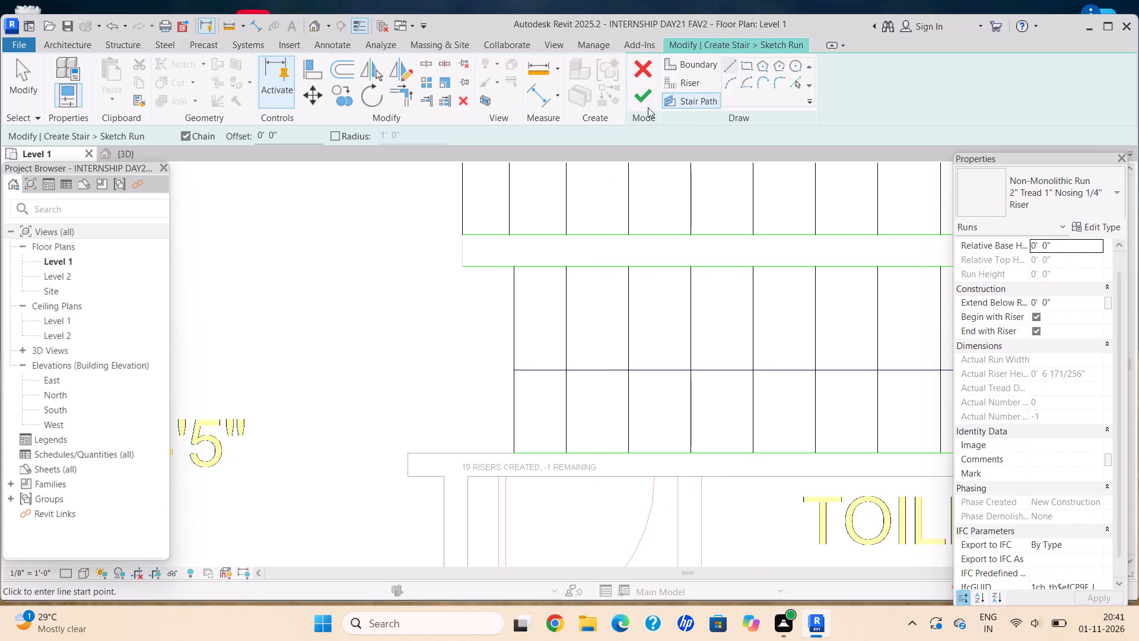
left_click(647, 99)
Delete the stringer along the toilet wall.
scroll(660, 326, "down", 2)
middle_click(656, 325)
middle_click_drag(656, 325, 470, 376)
scroll(698, 335, "down", 1)
middle_click_drag(698, 334, 606, 357)
scroll(606, 357, "down", 1)
scroll(618, 303, "up", 20)
scroll(618, 303, "up", 5)
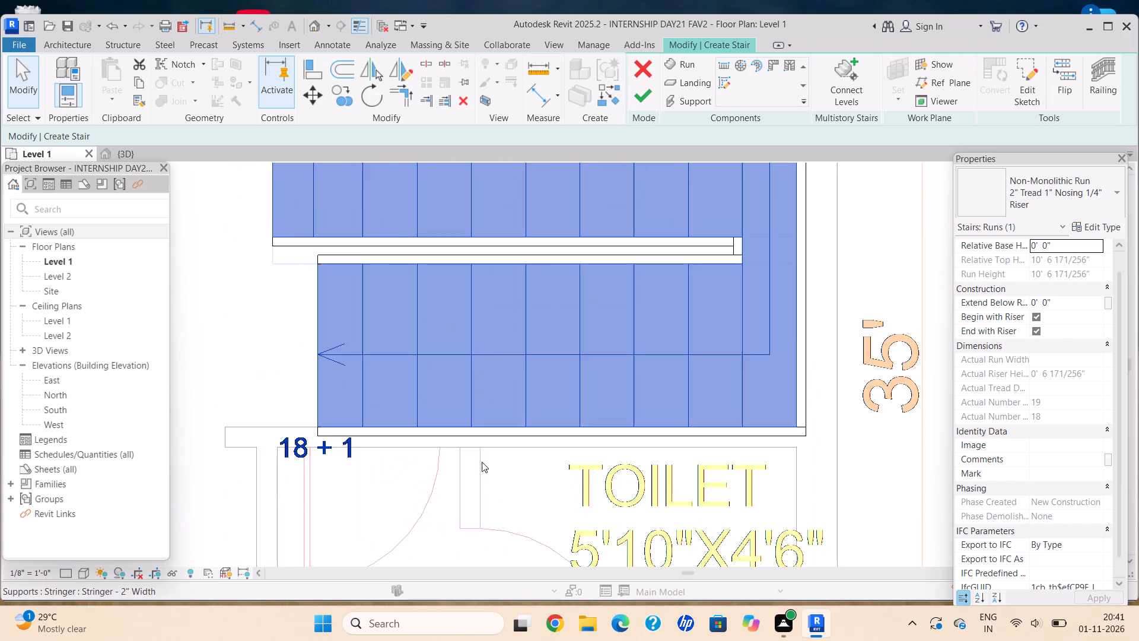
key("Escape")
scroll(394, 430, "up", 3)
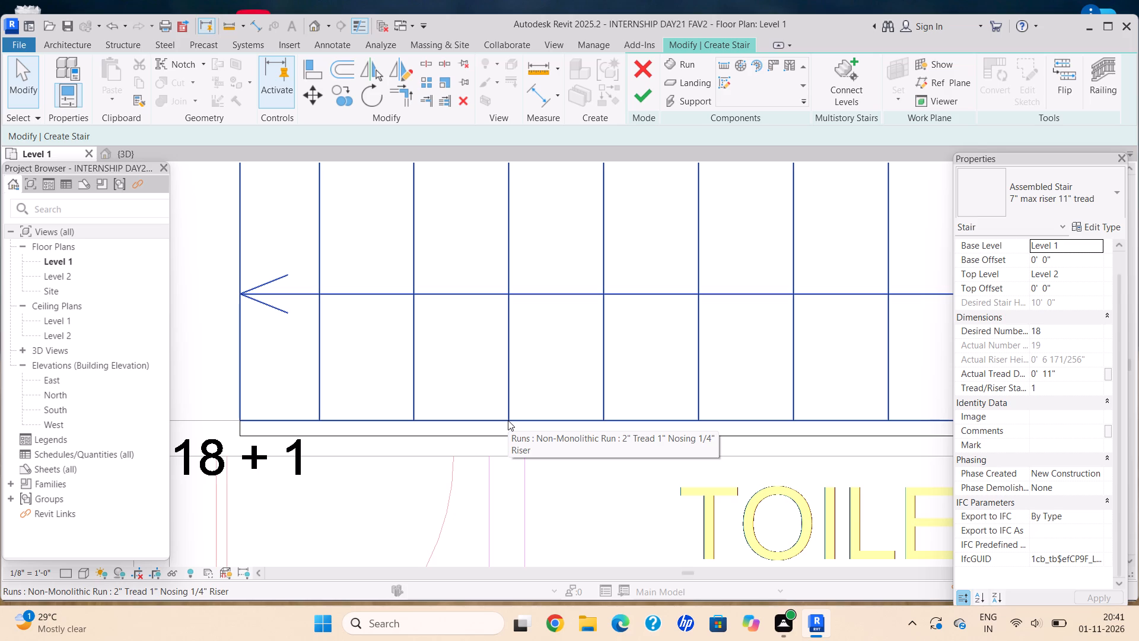
right_click(472, 415)
key("Escape")
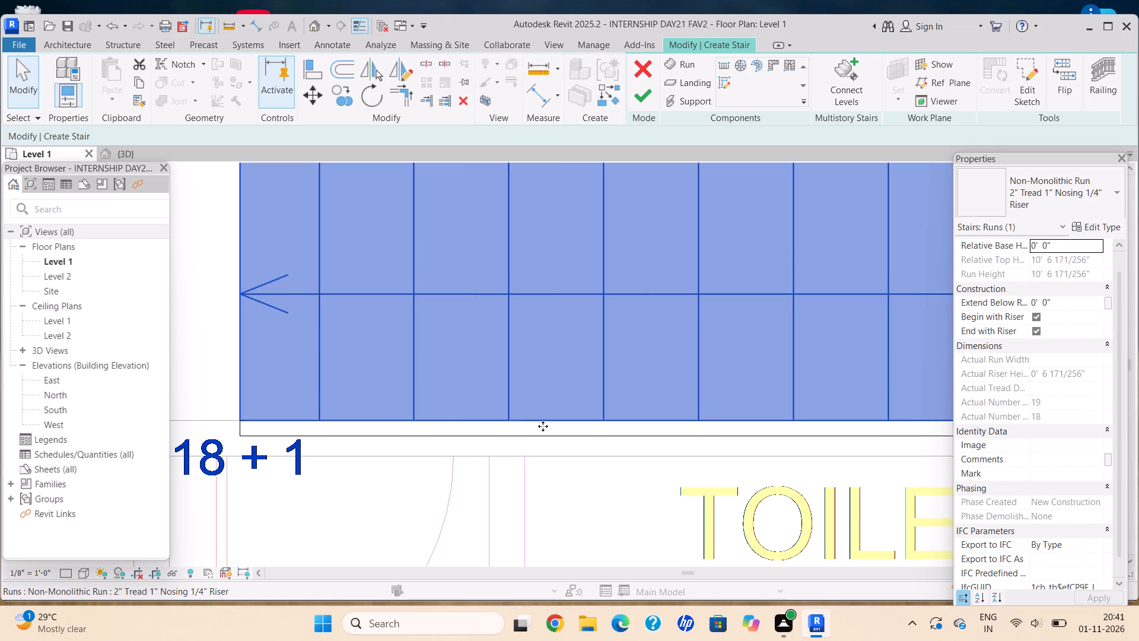
key("Escape")
left_click(550, 437)
key("Delete")
Delete the stair's stringers along the BED ROOM 2 wall and the outer wall.
scroll(553, 380, "down", 5)
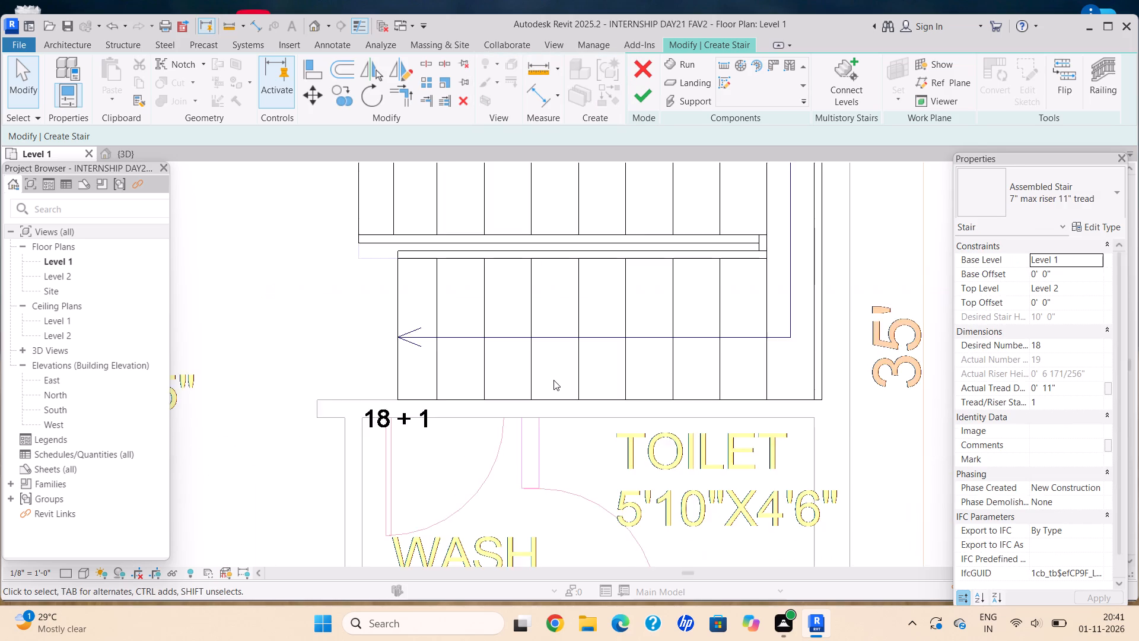
scroll(553, 380, "down", 4)
middle_click(551, 380)
middle_click_drag(529, 417, 525, 431)
scroll(660, 252, "up", 10)
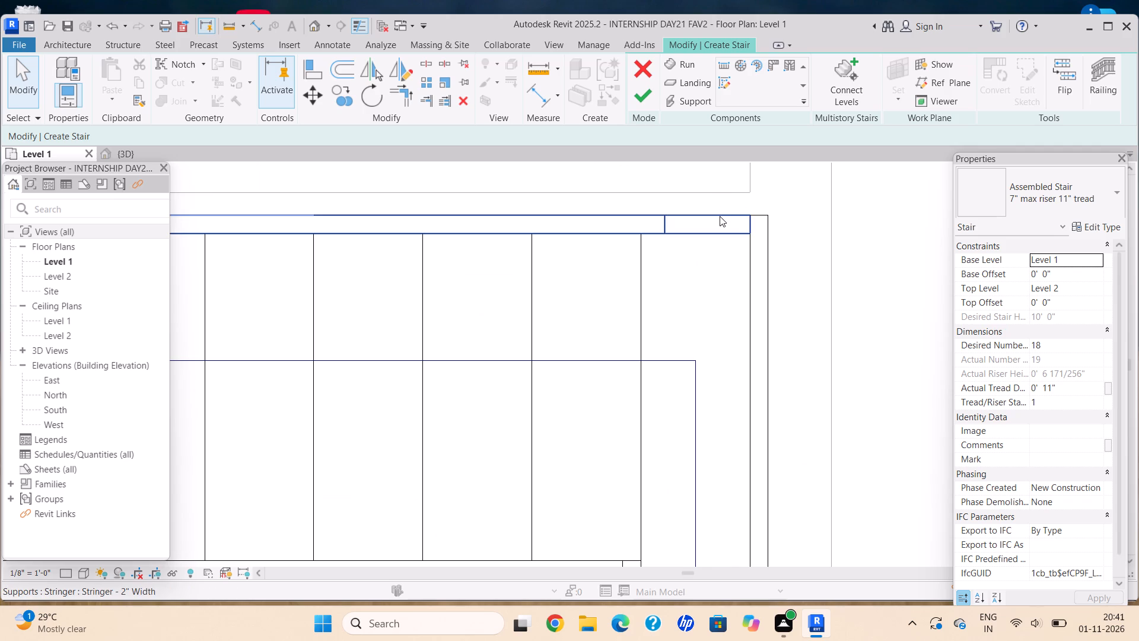
left_click(720, 216)
key("Delete")
left_click(768, 279)
key("Delete")
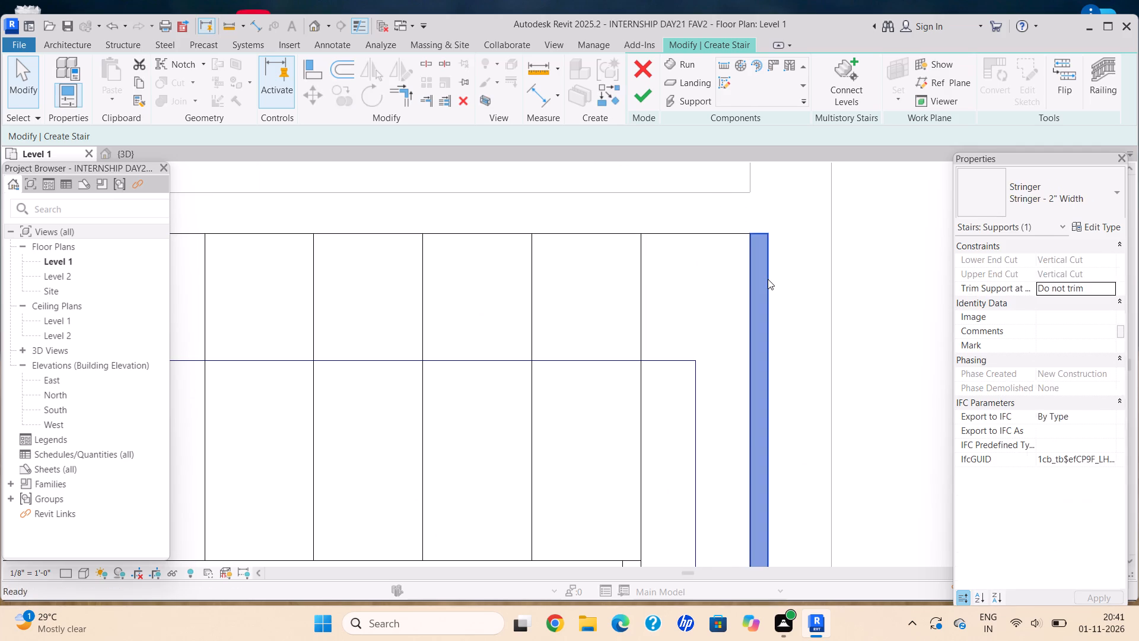
Finish the stair, keeping the stringers around the central gap.
scroll(610, 357, "down", 6)
middle_click_drag(602, 355, 711, 275)
scroll(711, 275, "down", 2)
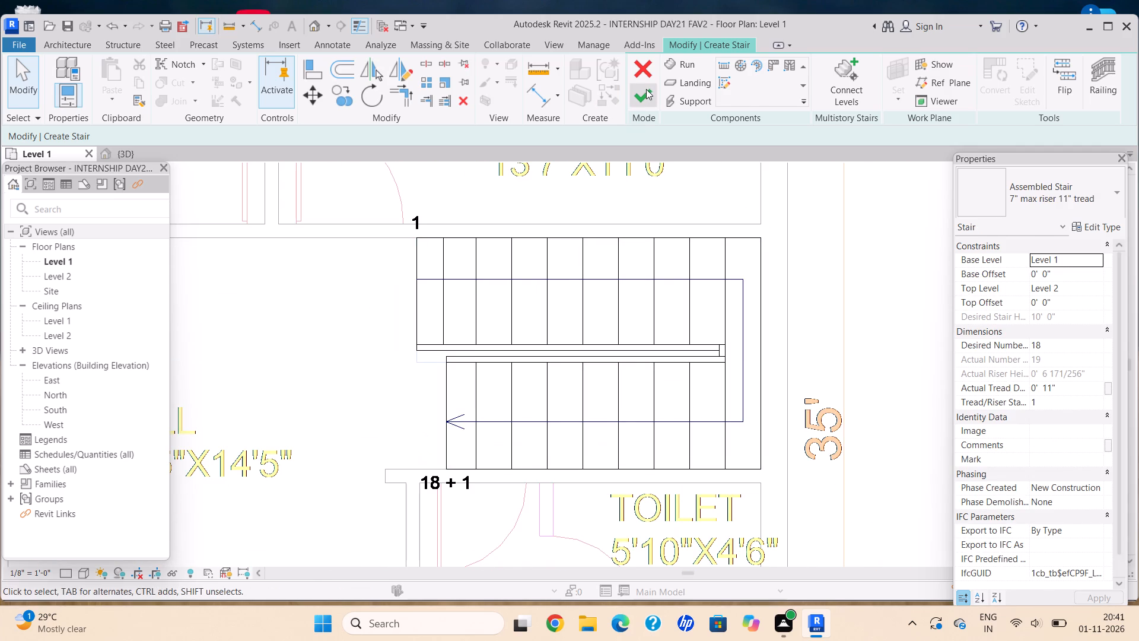
left_click(647, 96)
scroll(646, 314, "down", 3)
middle_click(646, 314)
middle_click(646, 314)
middle_click(646, 314)
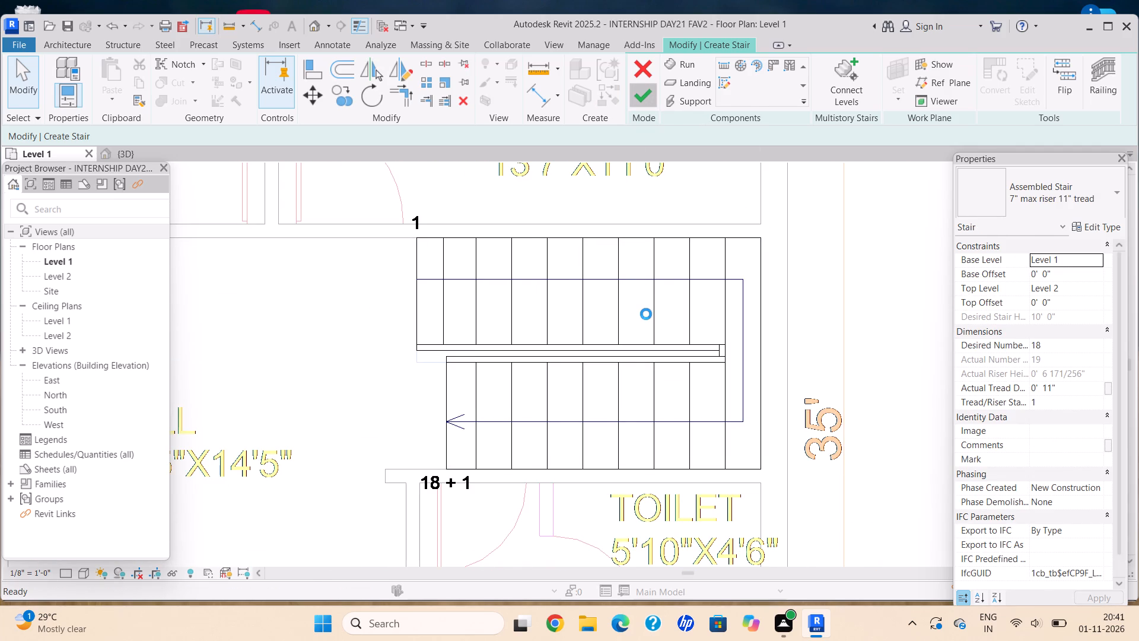
middle_click(646, 314)
middle_click_drag(646, 314, 563, 310)
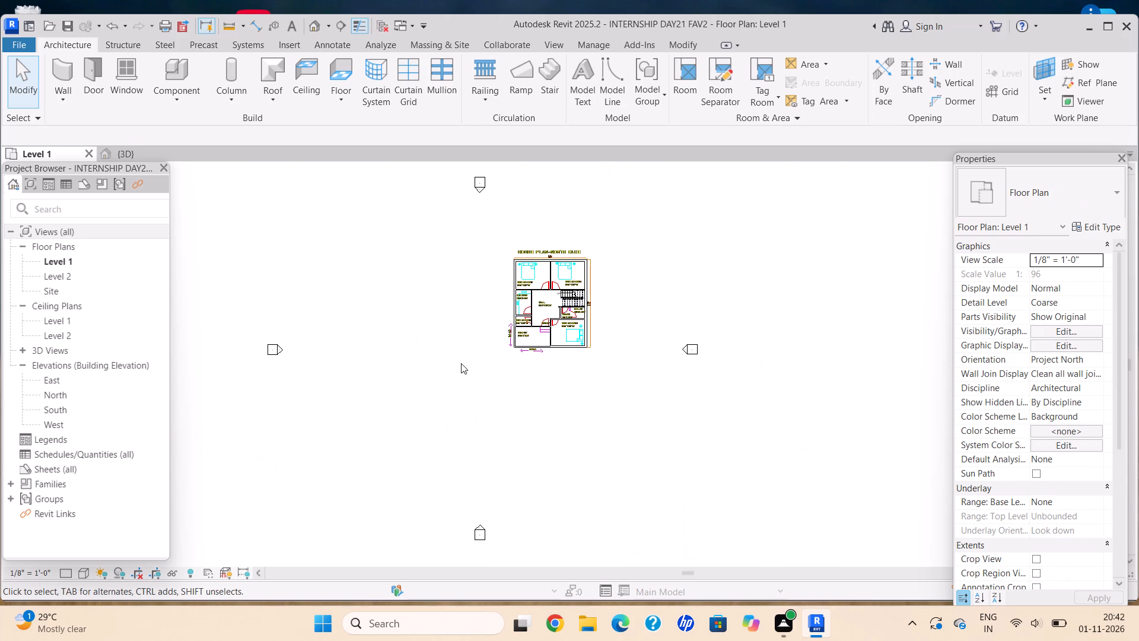
Load the component family king_size_bed_with_pillows_and_scatters_16541 from the beds folder in the SHUBHAM CITY library.
scroll(567, 267, "up", 10)
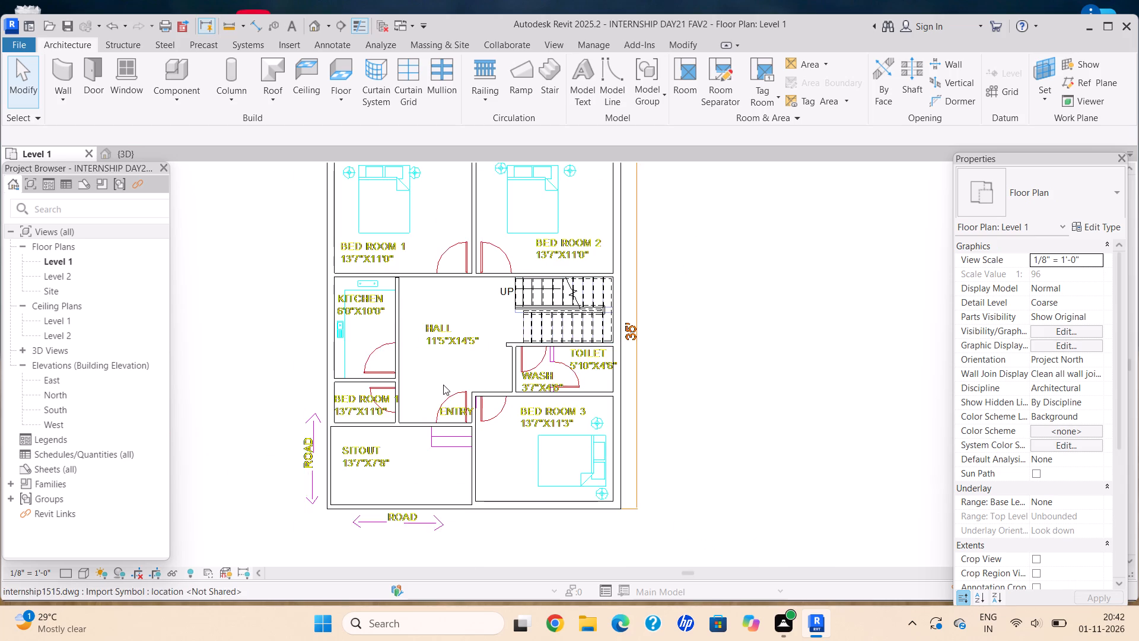
scroll(445, 385, "down", 3)
middle_click_drag(514, 395, 529, 401)
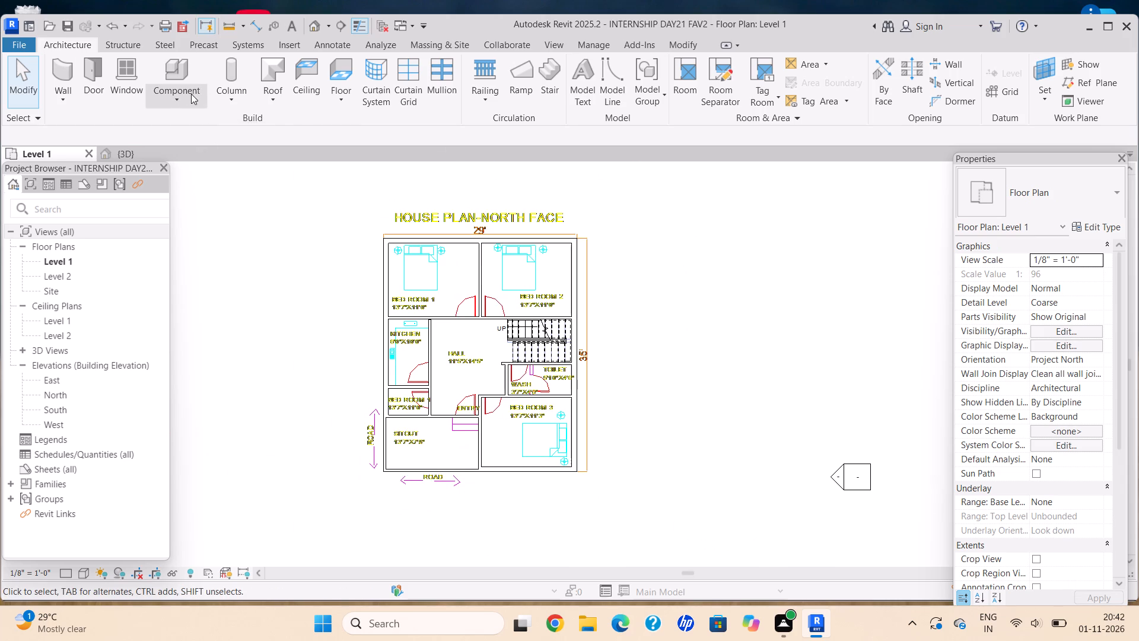
left_click(179, 97)
left_click(222, 121)
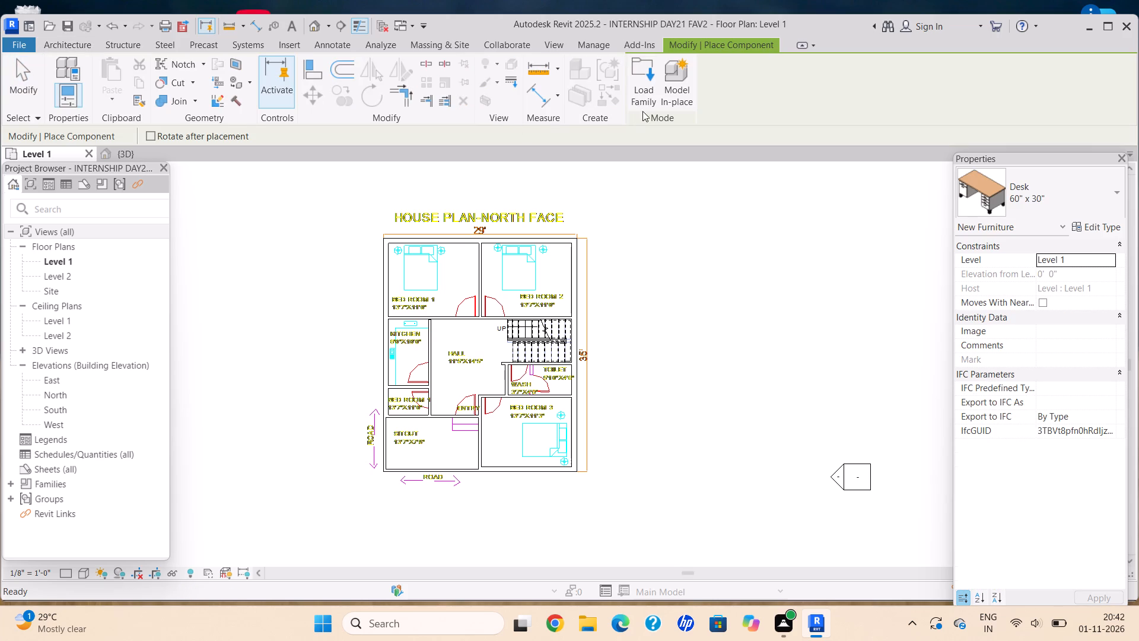
left_click(647, 100)
double_click(338, 223)
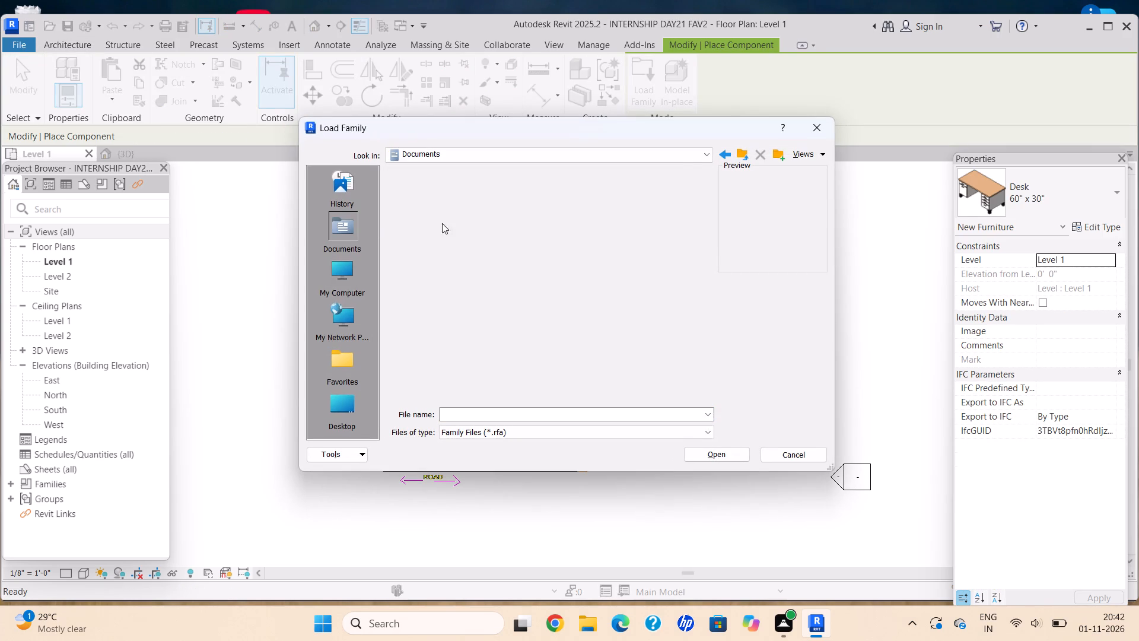
double_click(413, 219)
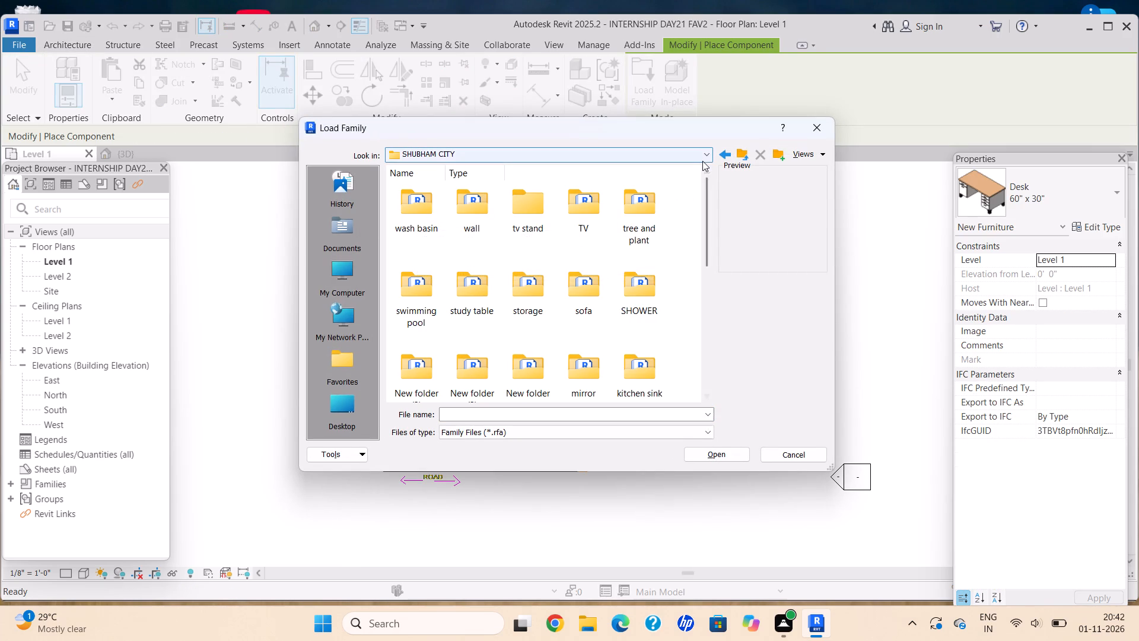
left_click(724, 155)
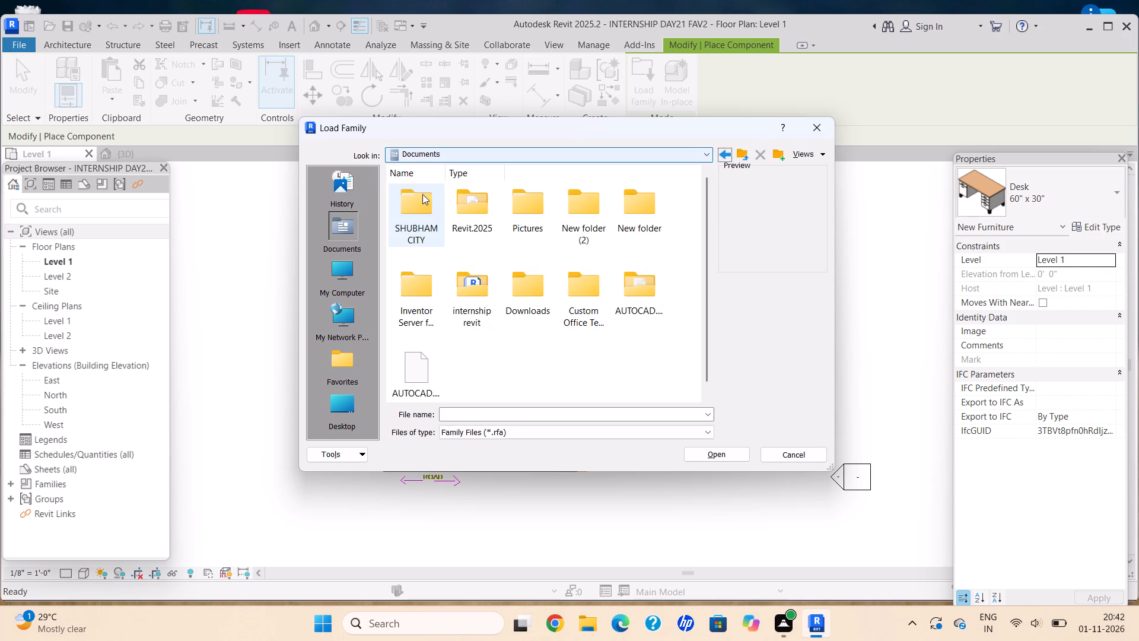
double_click(419, 198)
scroll(641, 300, "down", 6)
double_click(641, 300)
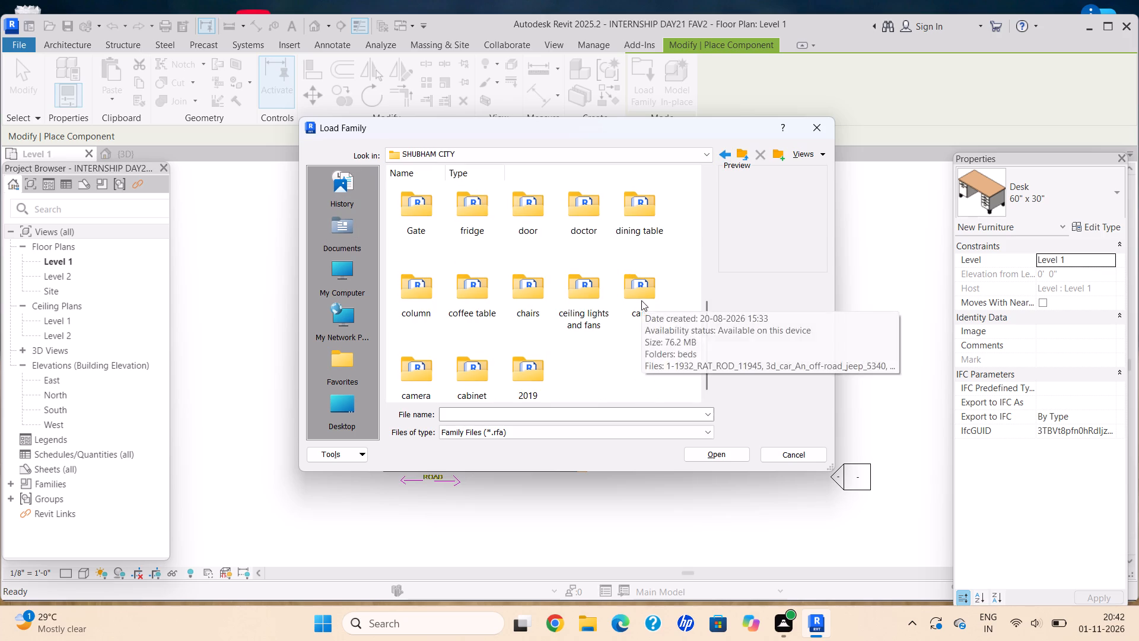
double_click(430, 198)
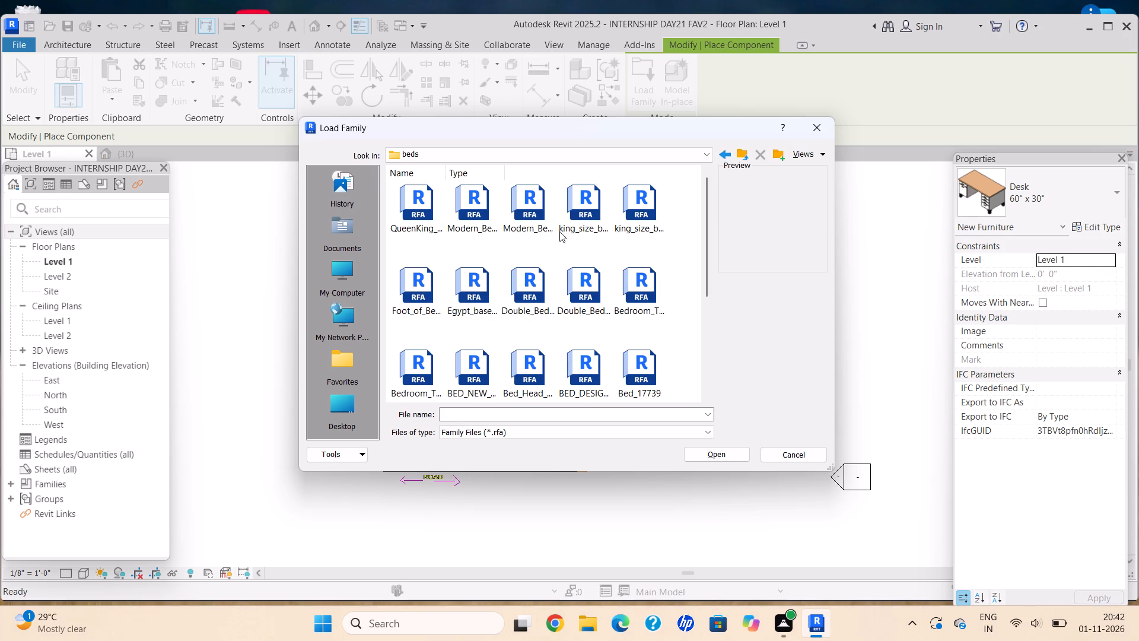
left_click(567, 224)
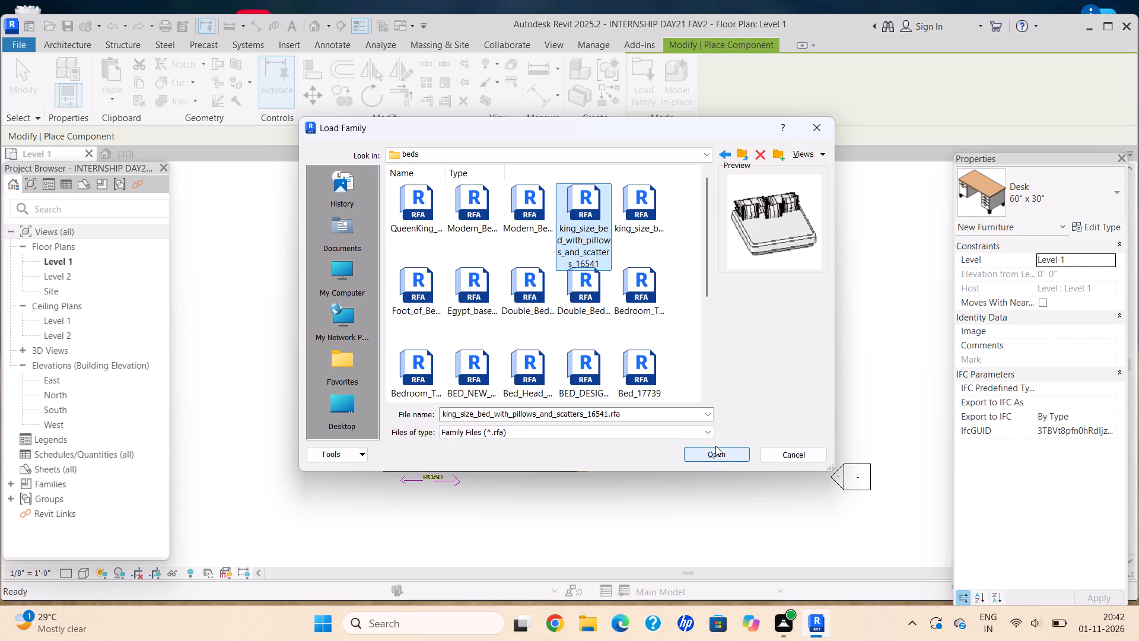
left_click(715, 452)
Place the king size bed in BED ROOM 2 and BED ROOM 1, rotated so the pillows face the rear outer wall.
scroll(541, 239, "up", 5)
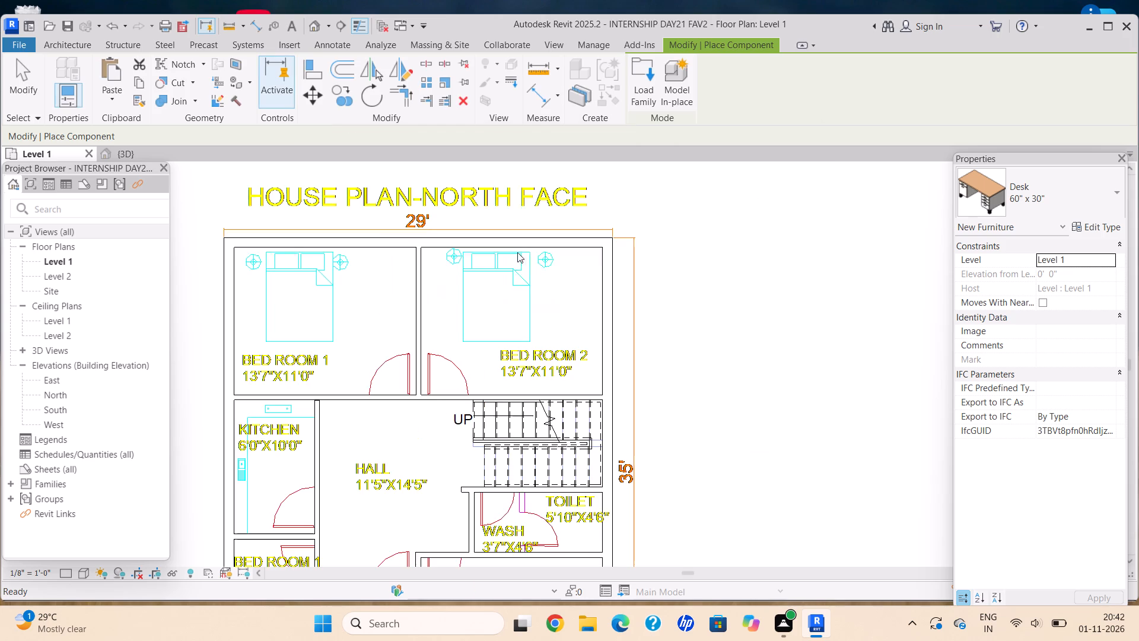
scroll(507, 262, "up", 4)
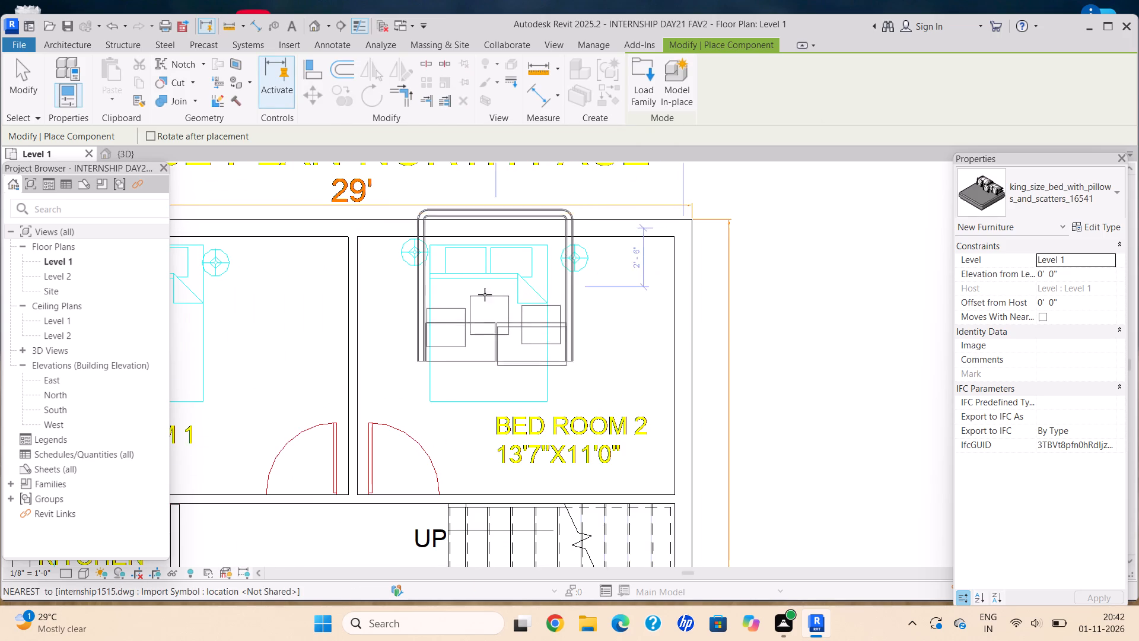
key("space")
key("space")
scroll(486, 312, "up", 3)
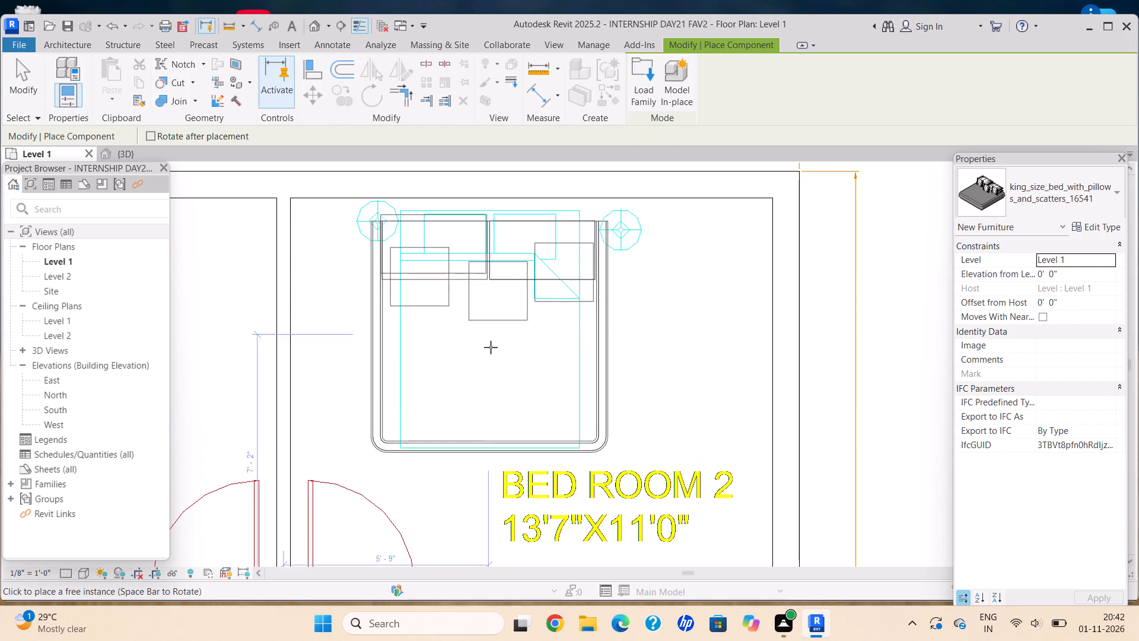
left_click(489, 338)
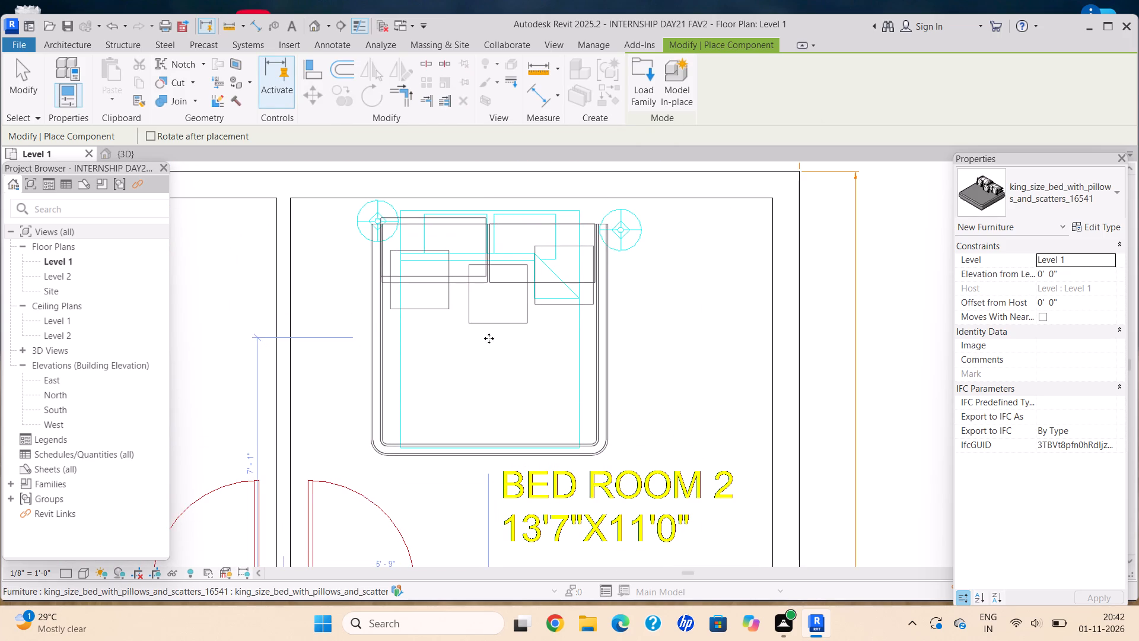
scroll(289, 335, "down", 5)
middle_click_drag(296, 332, 324, 327)
middle_click_drag(346, 326, 569, 339)
middle_click(597, 342)
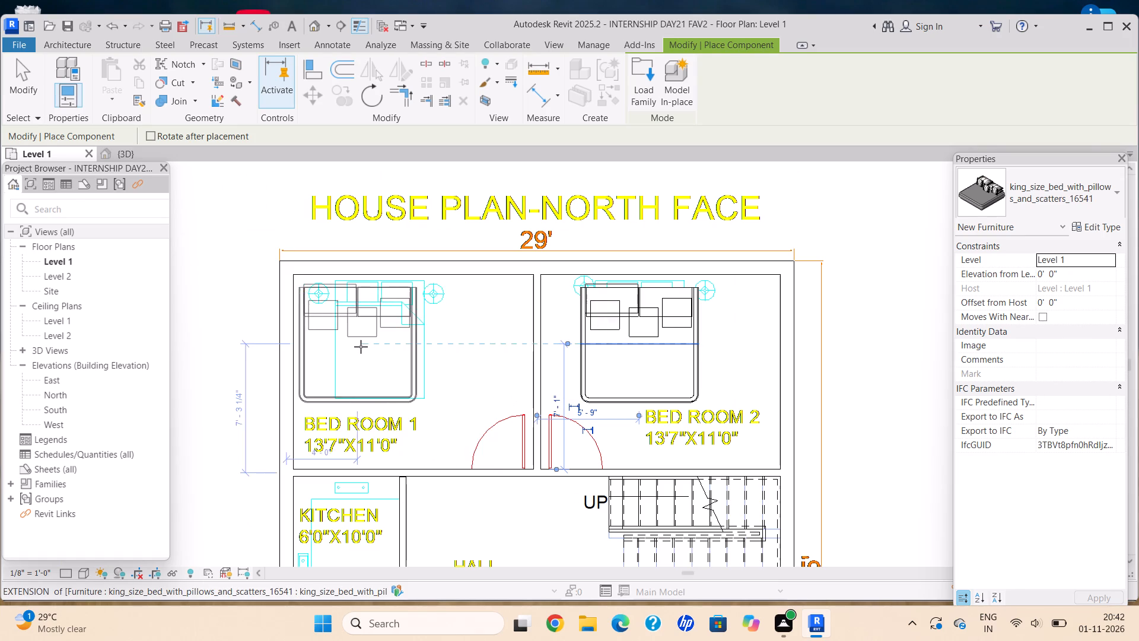
scroll(361, 347, "up", 6)
left_click(402, 344)
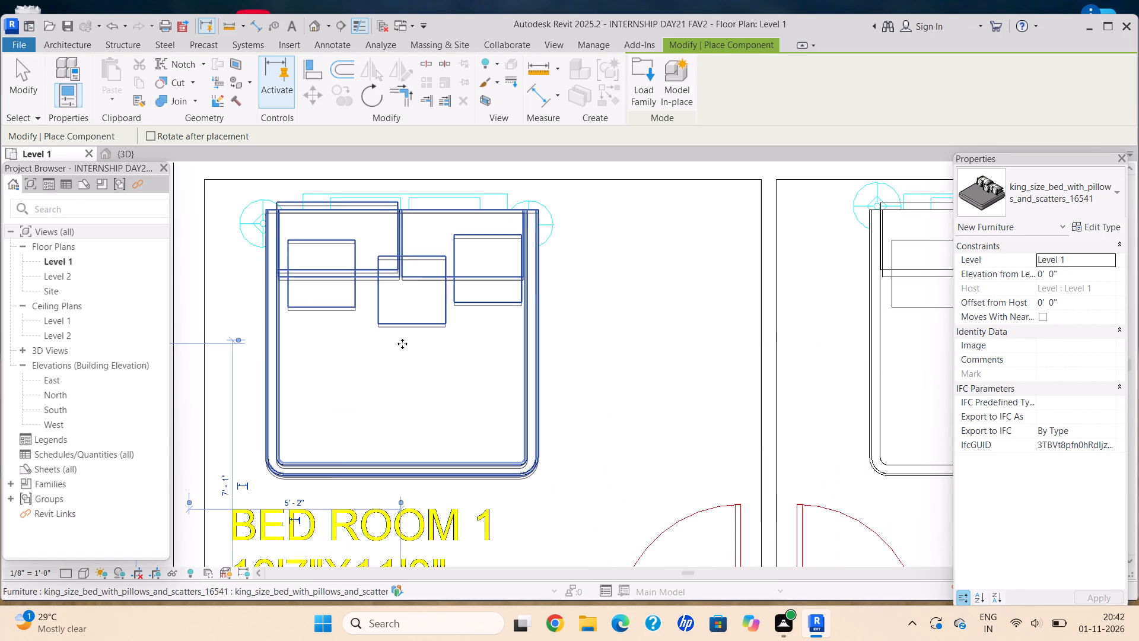
Place a king size bed in BED ROOM 3, rotated so its pillows face the outer side wall over the CAD bed.
scroll(606, 380, "down", 9)
middle_click_drag(595, 347, 528, 249)
middle_click_drag(614, 378, 565, 138)
scroll(565, 138, "down", 1)
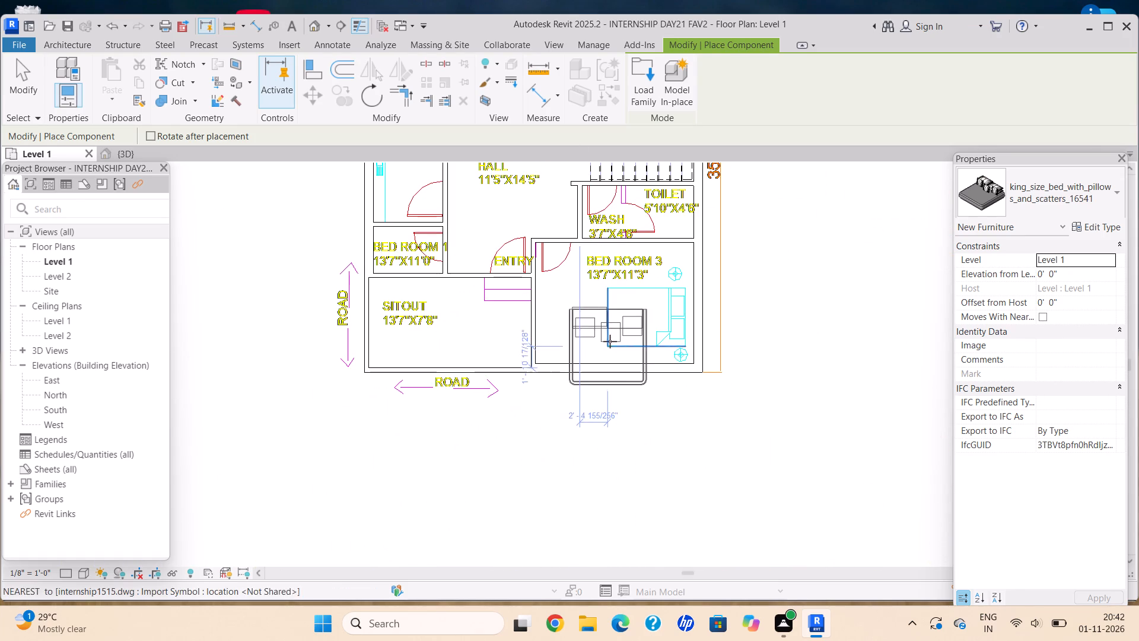
key("space")
key("space")
key("space")
key("space")
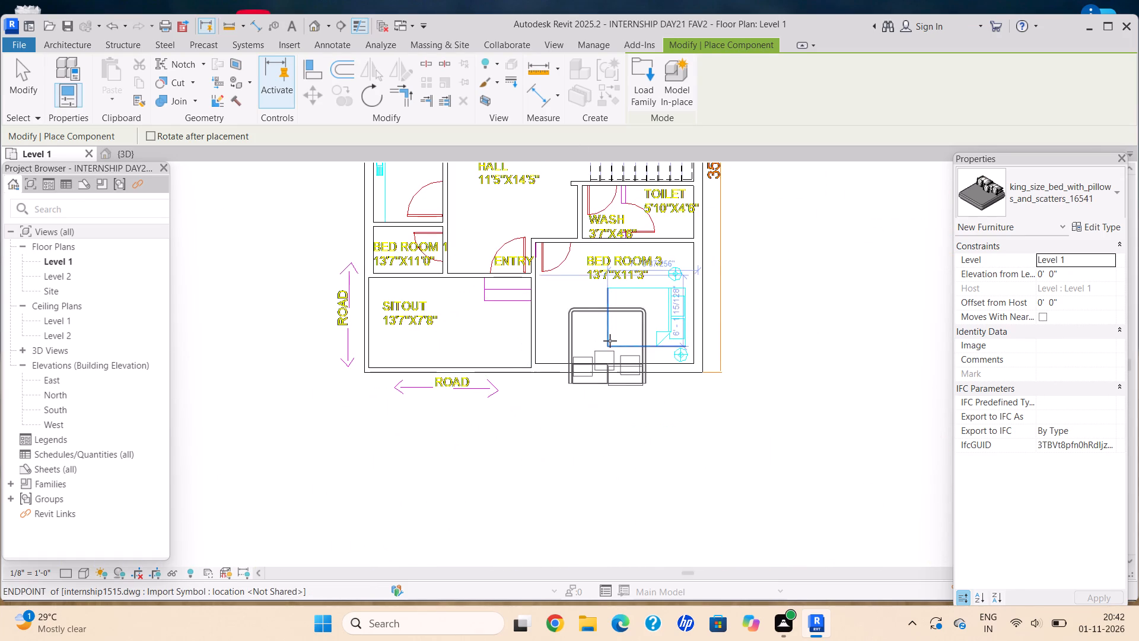
key("space")
key("space")
scroll(626, 323, "up", 6)
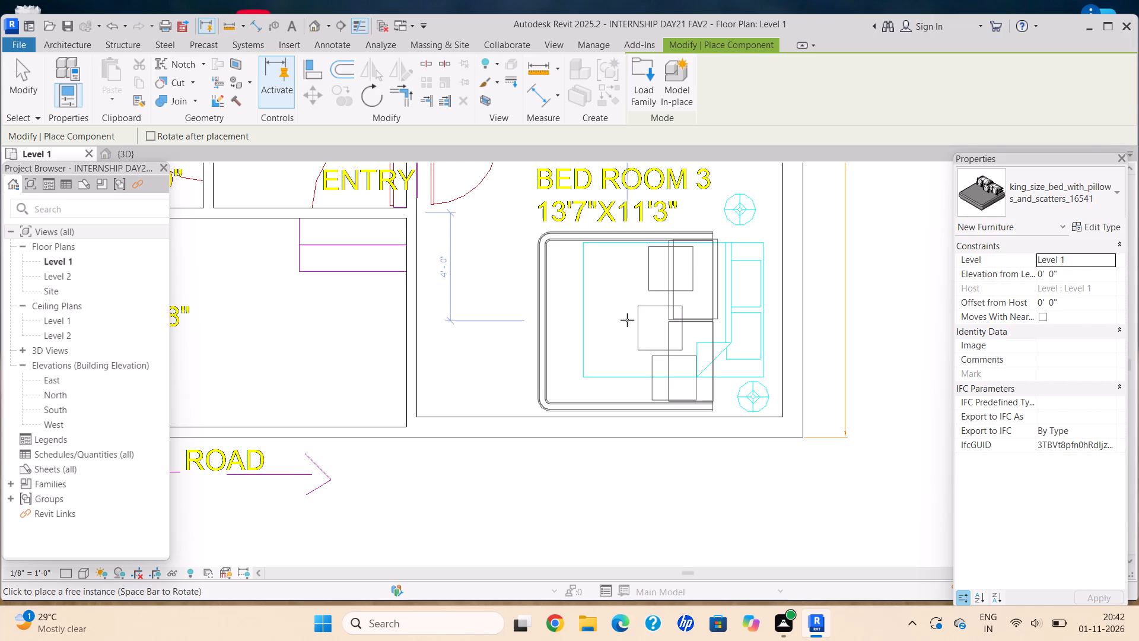
left_click(671, 312)
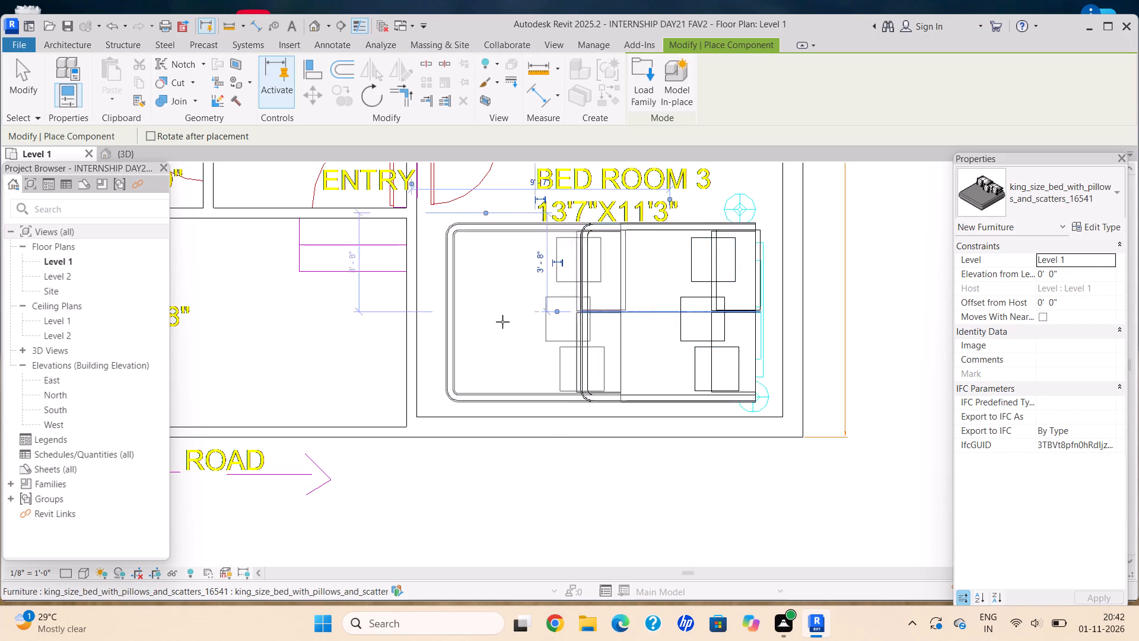
scroll(496, 323, "down", 6)
middle_click_drag(534, 331, 690, 390)
middle_click_drag(450, 300, 495, 372)
middle_click_drag(530, 334, 529, 337)
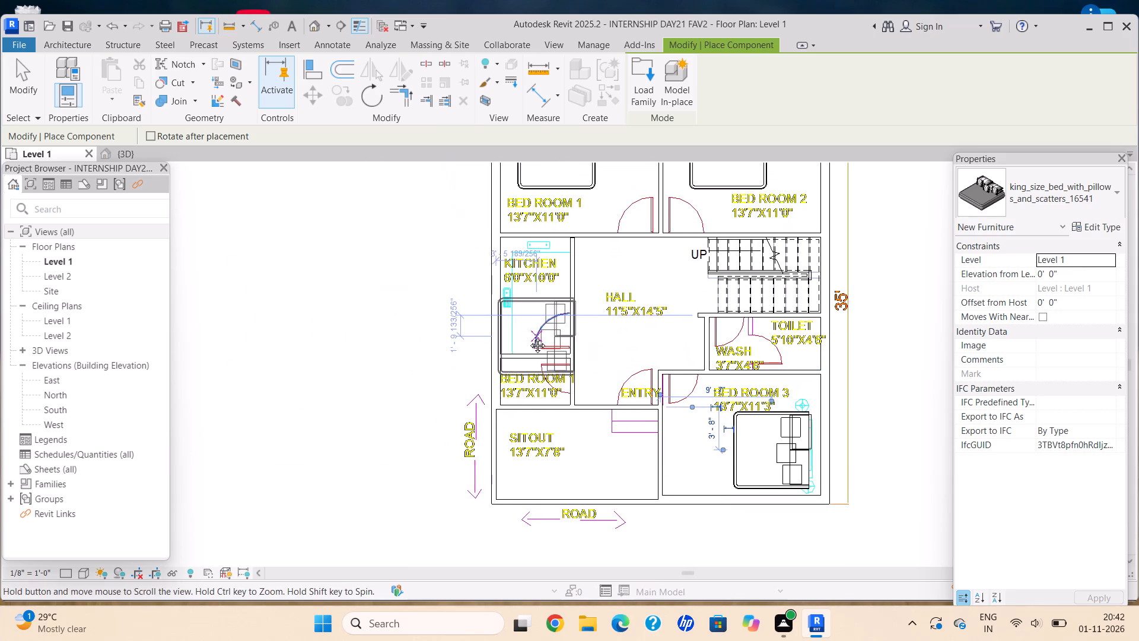
middle_click_drag(529, 337, 385, 372)
middle_click(378, 372)
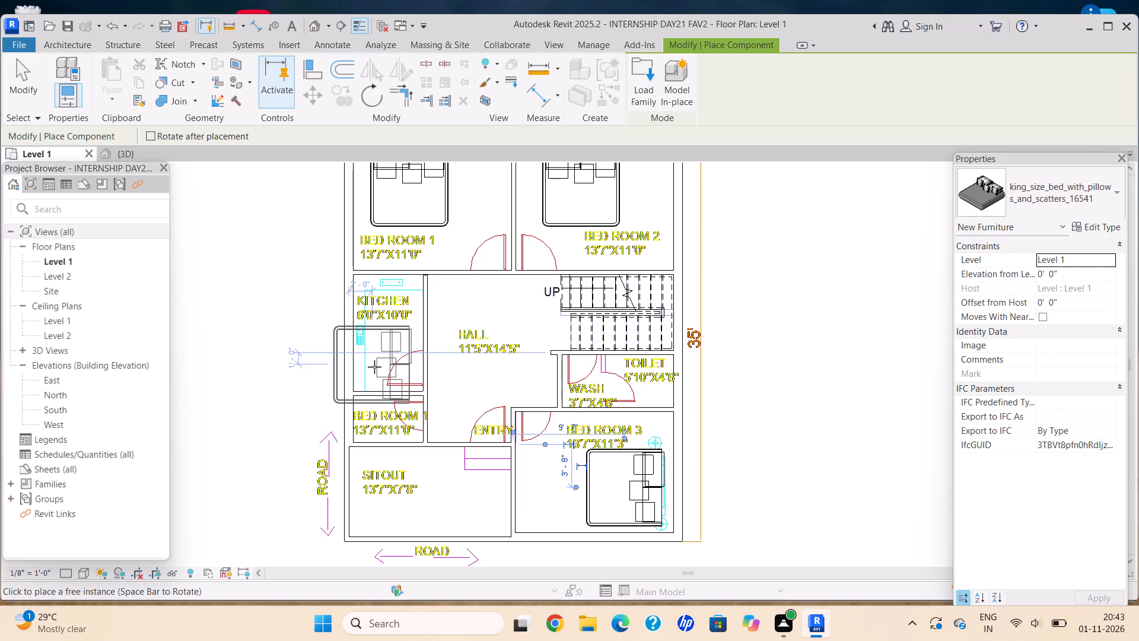
middle_click_drag(383, 369, 527, 377)
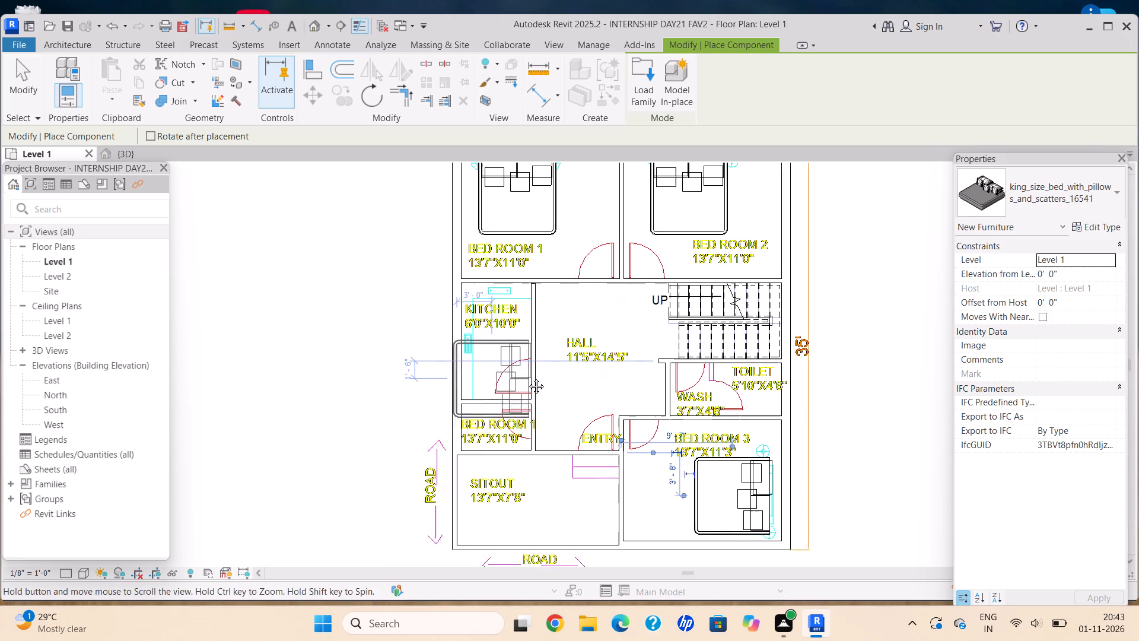
middle_click_drag(527, 377, 530, 377)
key("Escape")
key("Escape")
middle_click_drag(527, 364, 473, 369)
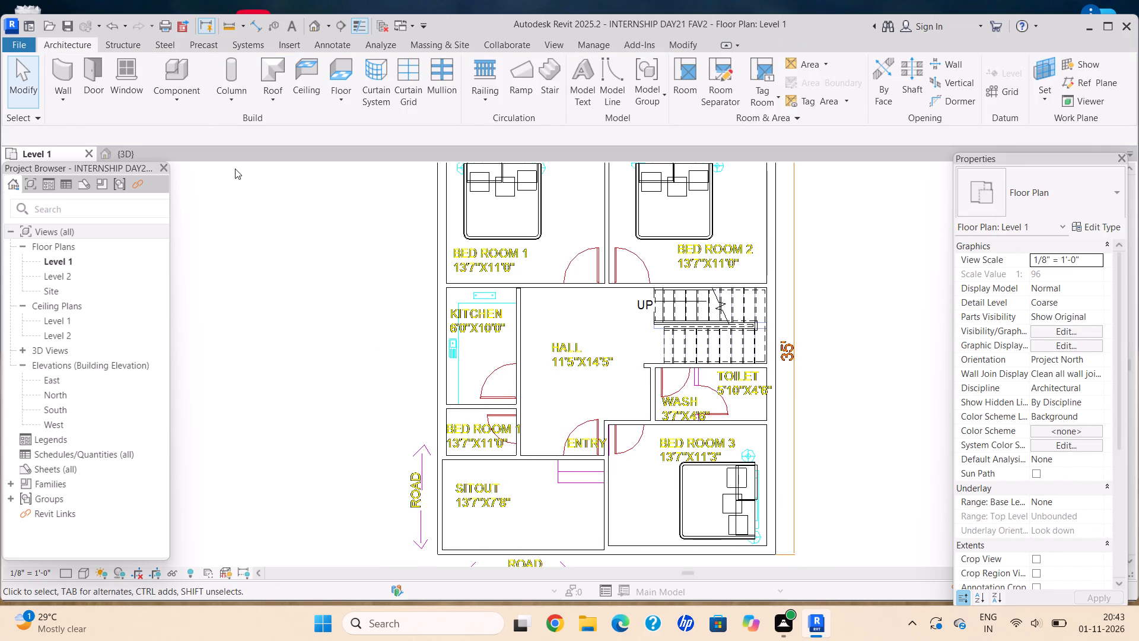
Place Single-Flush 36" x 84" doors for BED ROOM 2 and BED ROOM 1, flipped to match the CAD door swings.
left_click(92, 87)
scroll(623, 265, "up", 2)
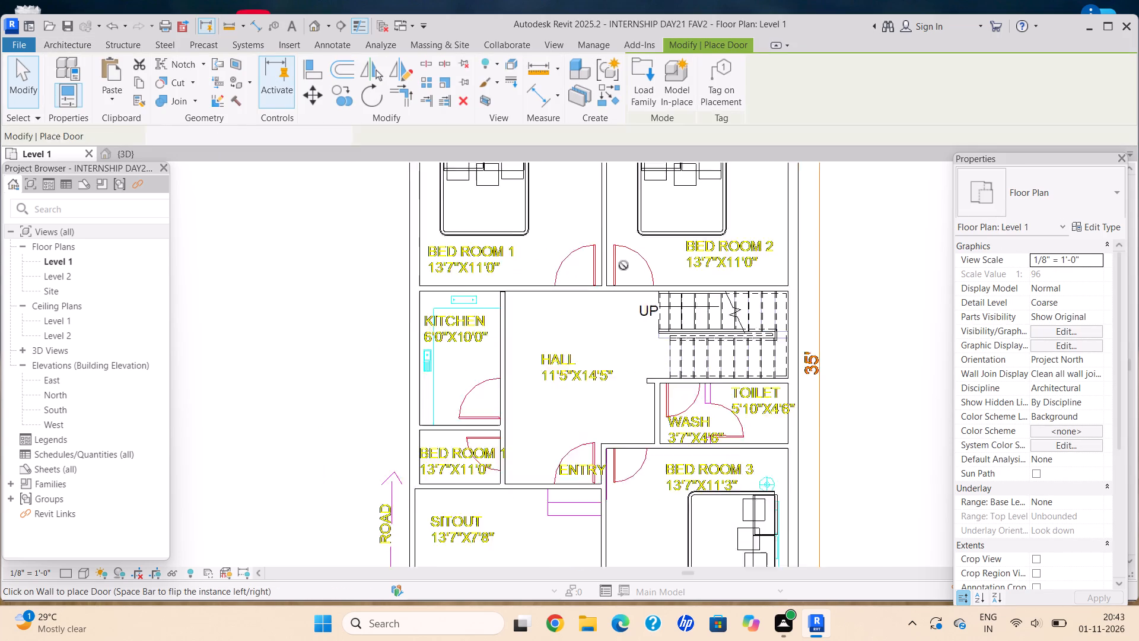
scroll(623, 265, "up", 6)
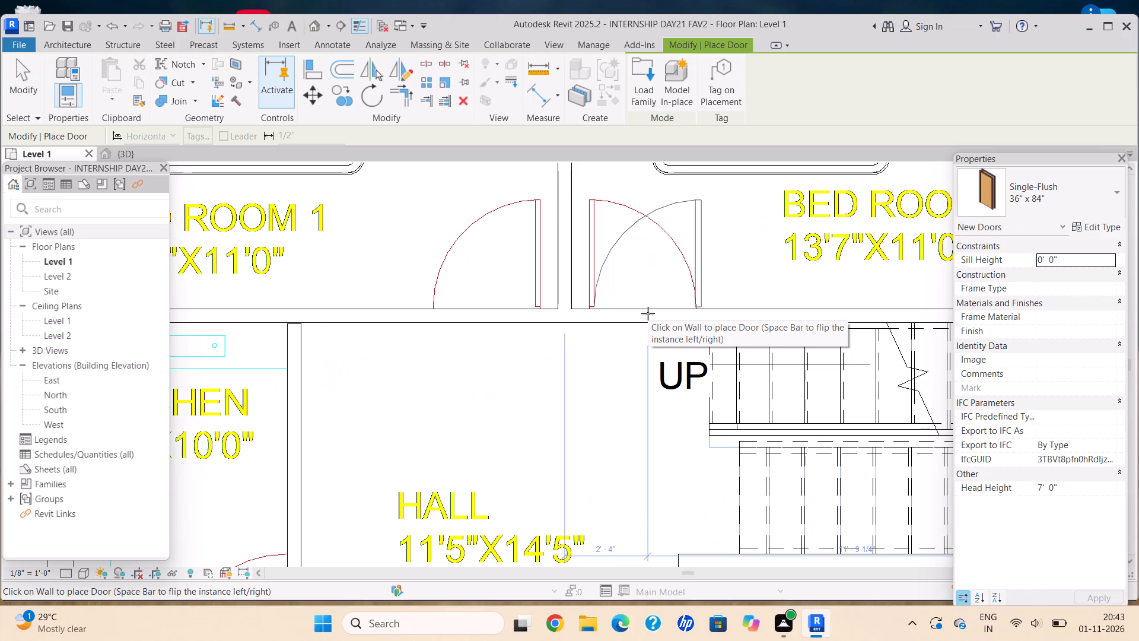
key("space")
left_click(642, 310)
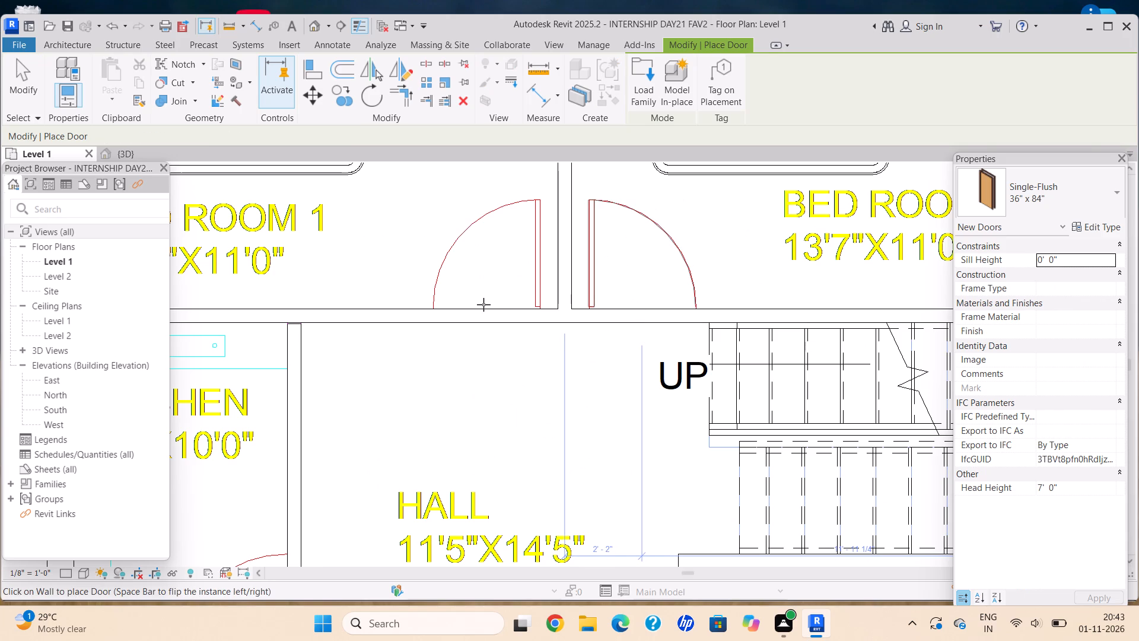
key("space")
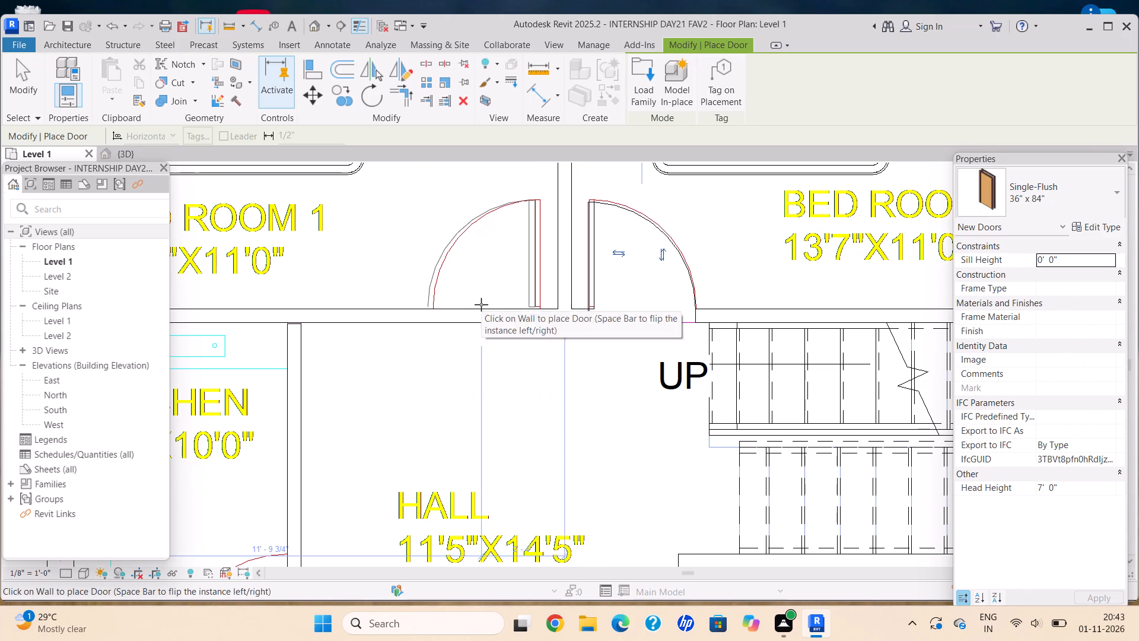
left_click(485, 305)
Place a Single-Flush 36" x 84" door into BED ROOM 3 at the CAD door beside ENTRY, swinging into the room.
scroll(621, 399, "down", 4)
middle_click_drag(616, 389, 509, 227)
middle_click_drag(527, 382, 514, 303)
scroll(510, 366, "up", 4)
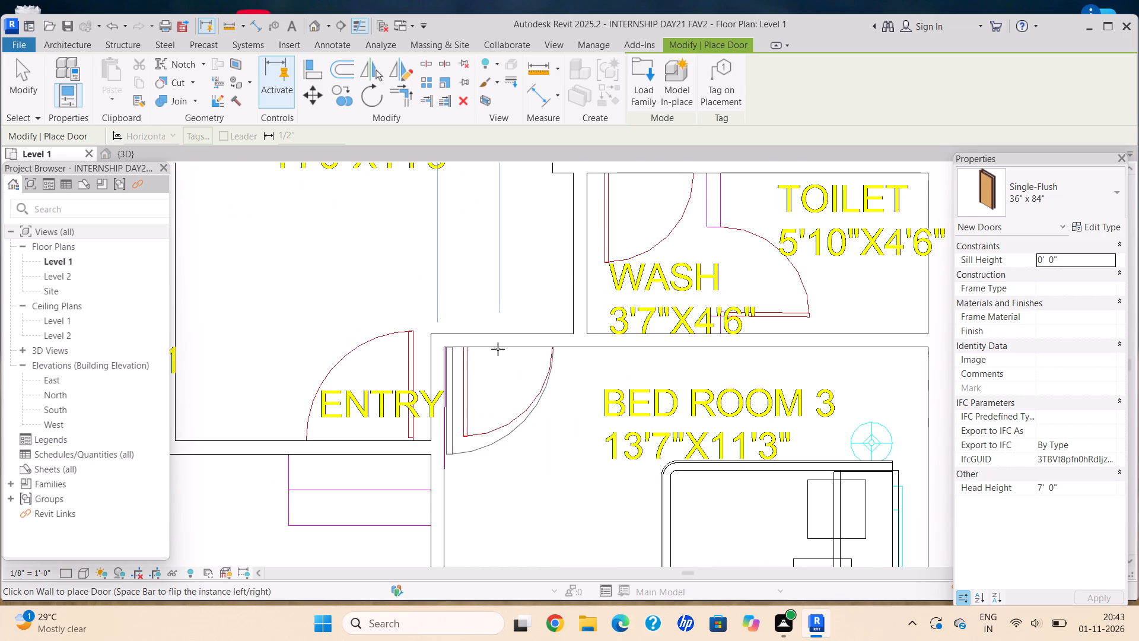
scroll(515, 351, "up", 3)
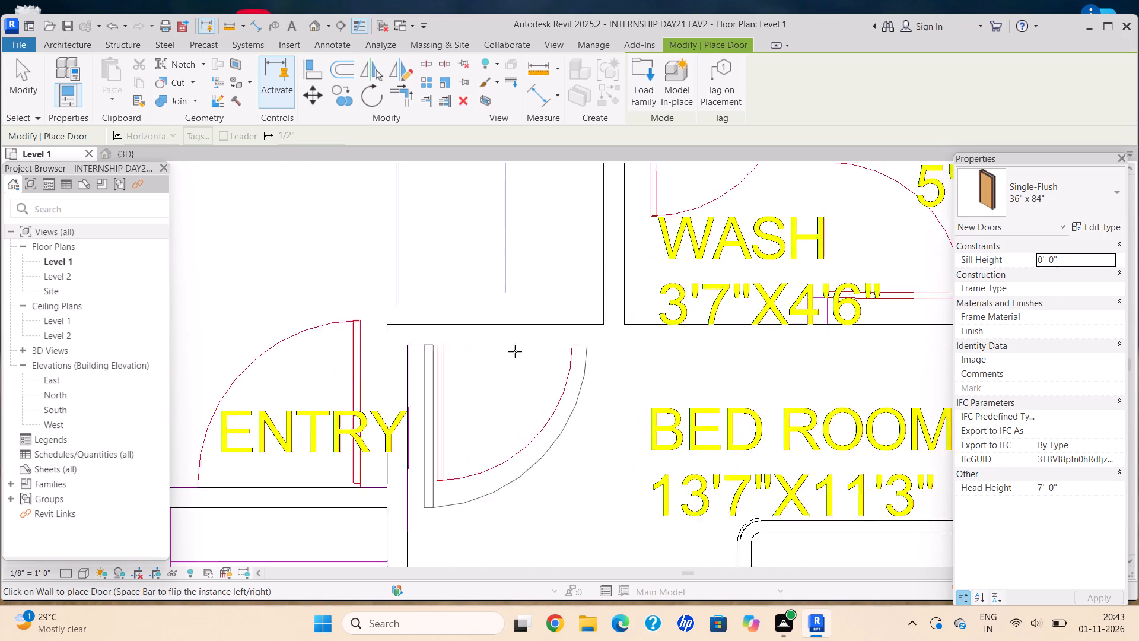
scroll(515, 351, "up", 2)
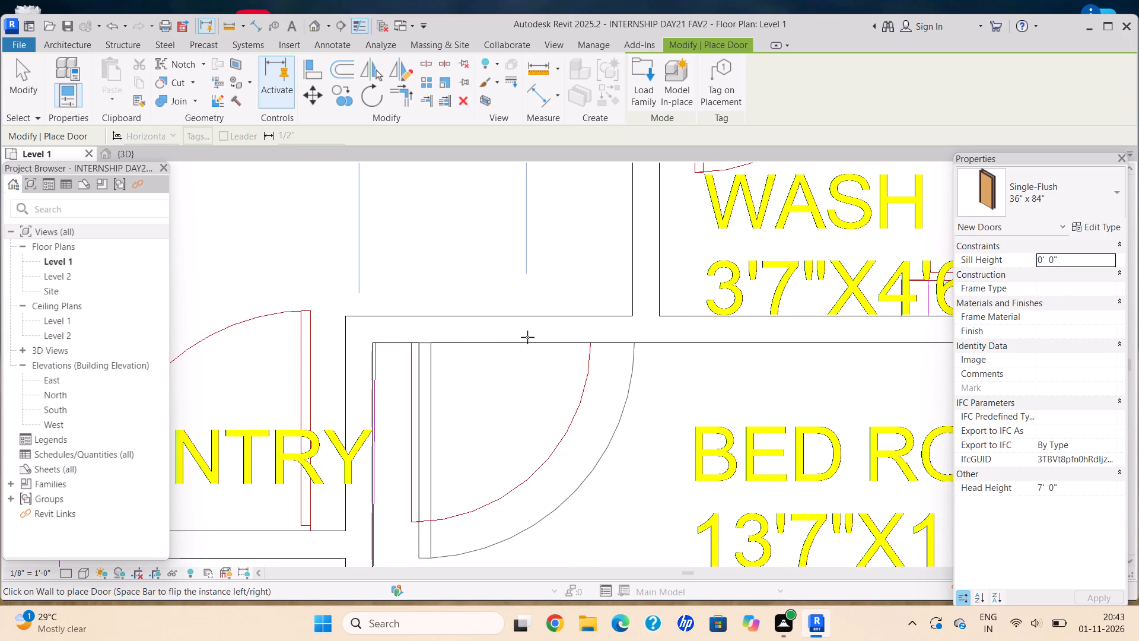
left_click(516, 335)
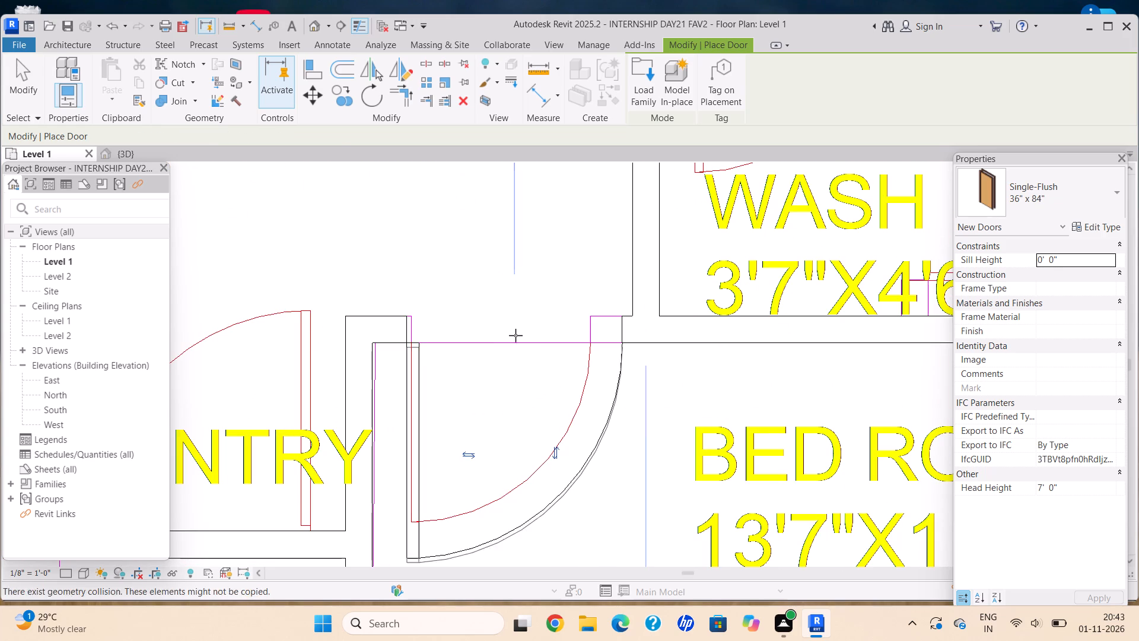
Place Single-Flush 36" x 84" doors at ENTRY and in the SITOUT's outer wall along the road.
scroll(386, 420, "down", 6)
middle_click_drag(595, 347, 629, 338)
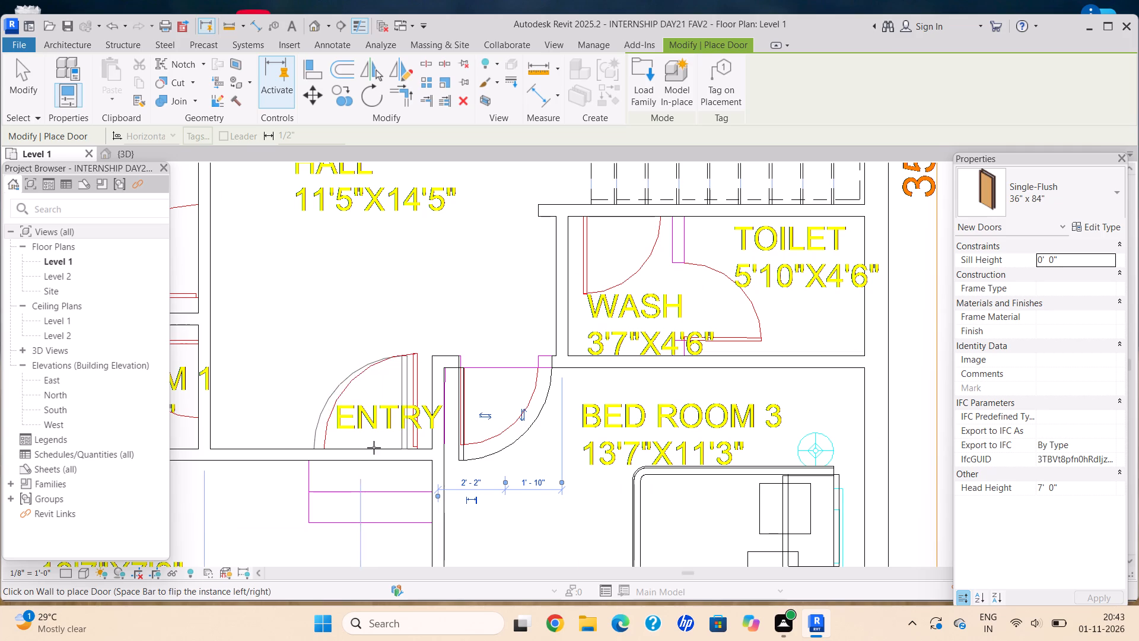
left_click(374, 448)
scroll(361, 490, "down", 5)
middle_click_drag(358, 485, 559, 299)
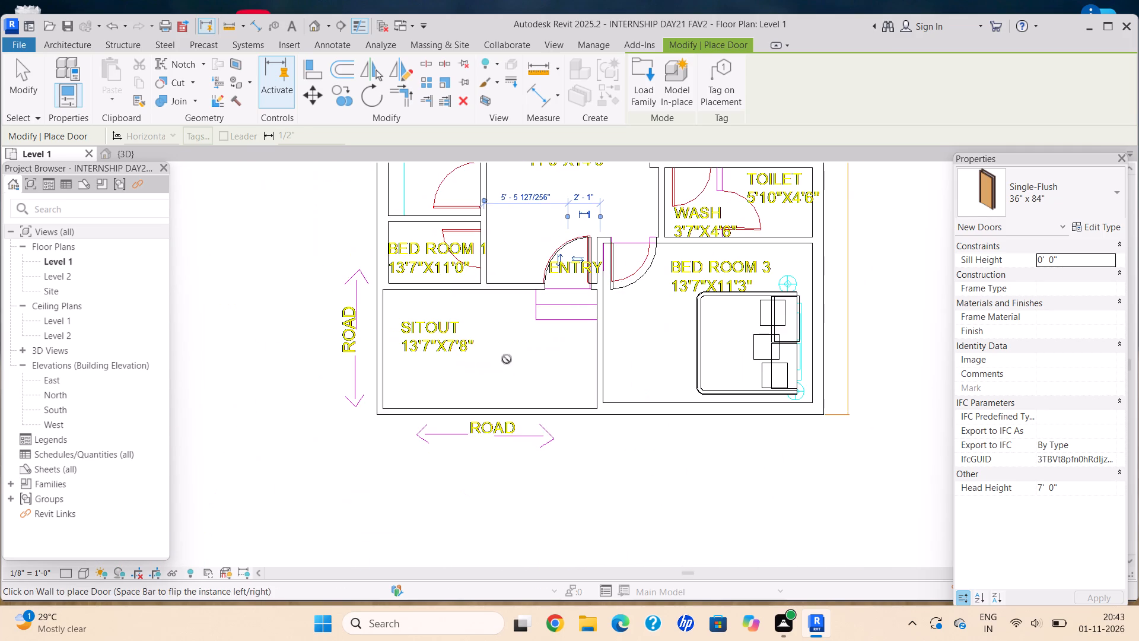
left_click(461, 407)
Place a Single-Flush 36" x 84" door between KITCHEN and HALL, flipped to match the CAD door swing.
middle_click_drag(521, 261, 547, 389)
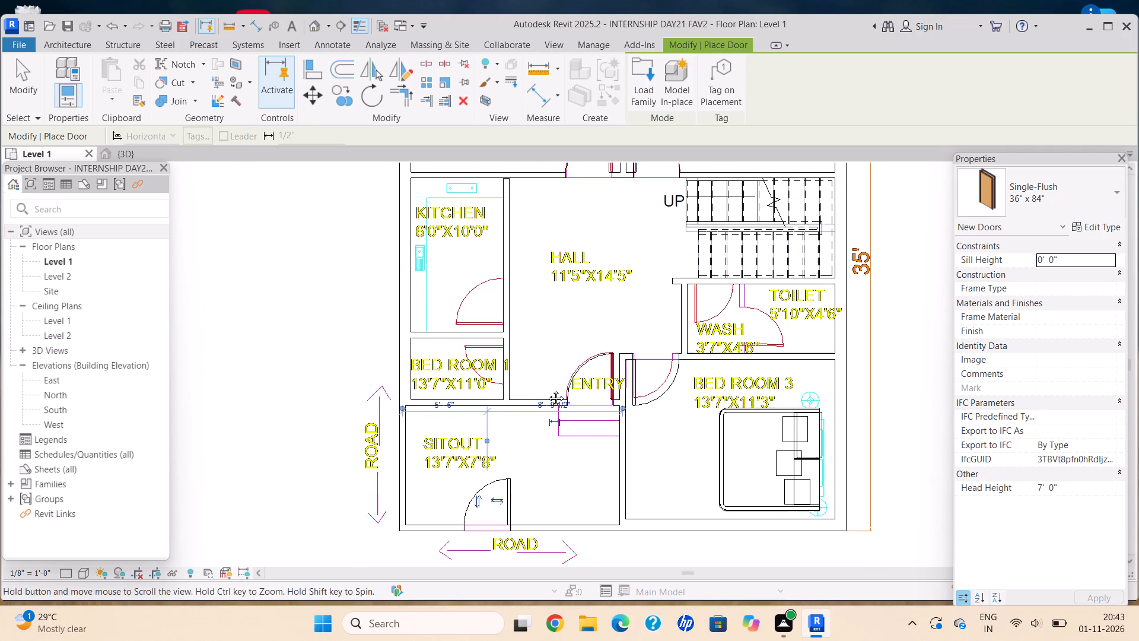
middle_click_drag(547, 389, 545, 386)
key("space")
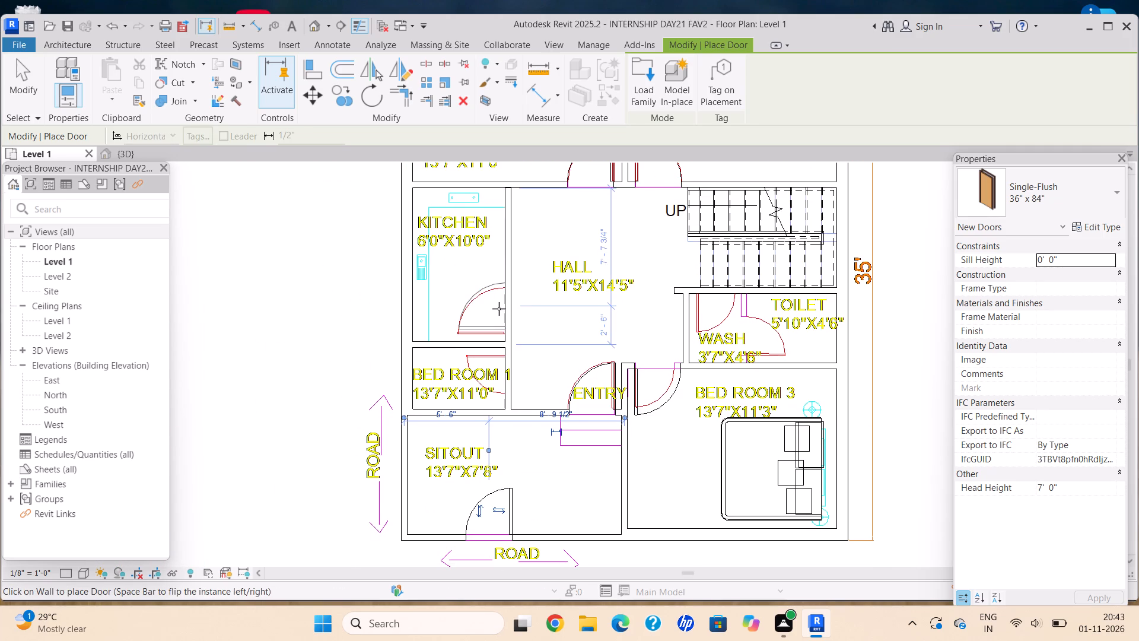
scroll(498, 309, "up", 6)
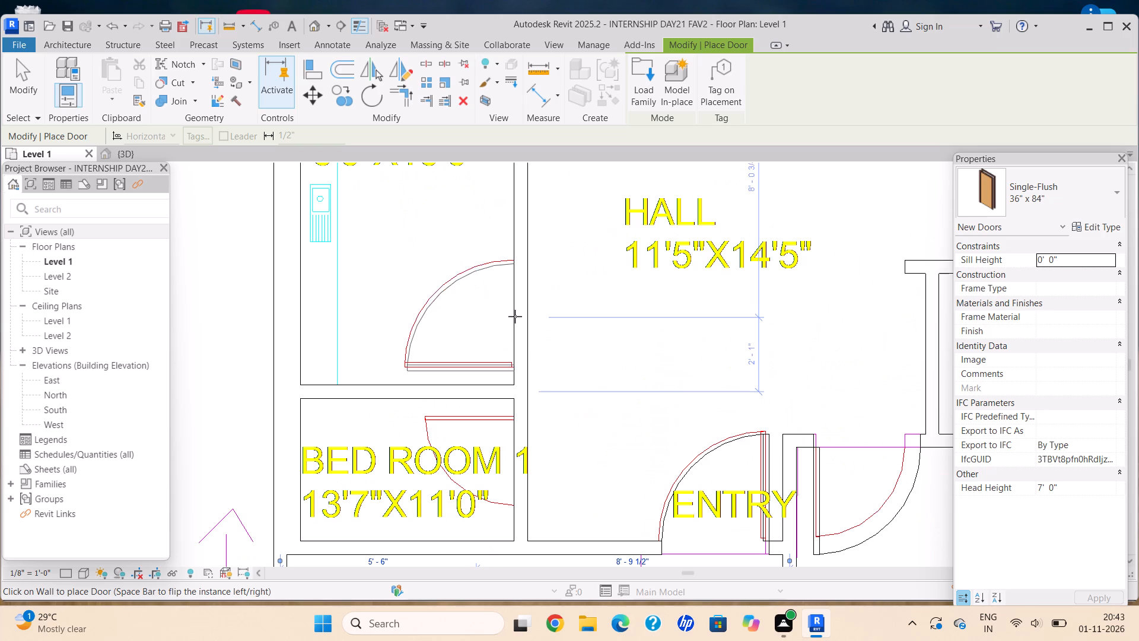
left_click(513, 313)
scroll(537, 376, "down", 6)
middle_click_drag(540, 380, 462, 444)
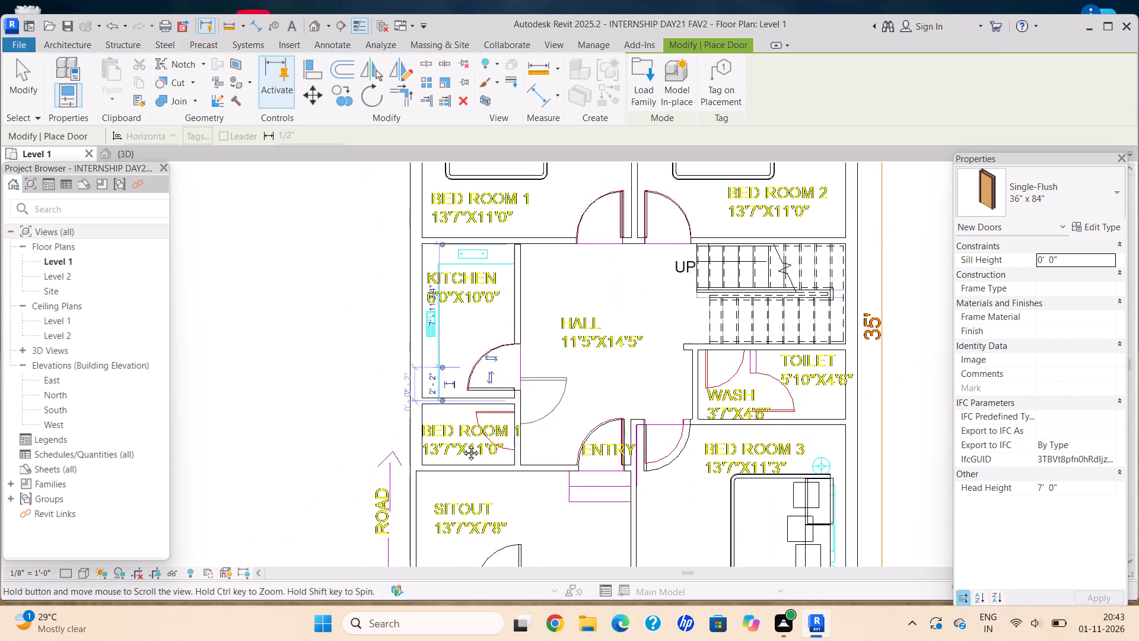
middle_click_drag(462, 444, 458, 447)
middle_click_drag(509, 357, 482, 382)
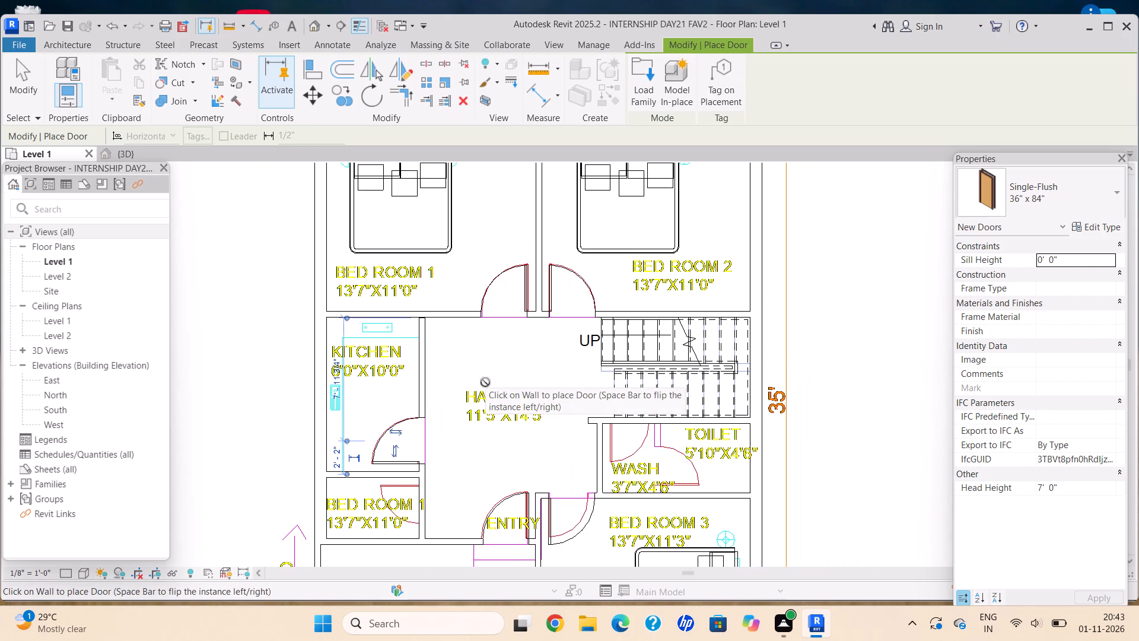
scroll(485, 382, "up", 2)
key("Escape")
scroll(518, 276, "up", 4)
key("Escape")
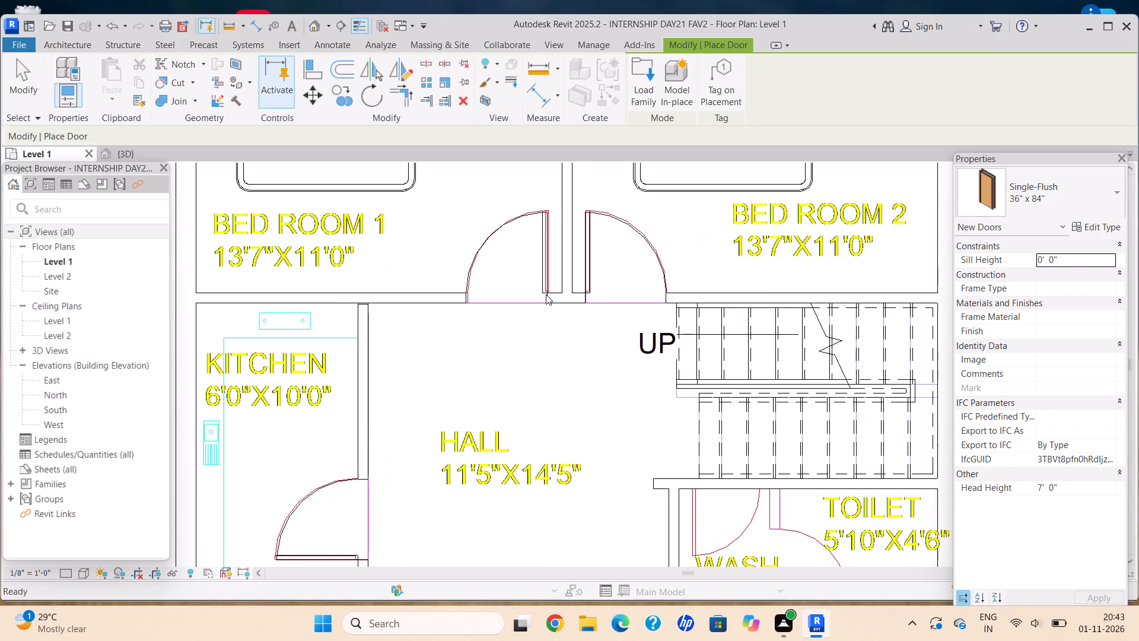
scroll(546, 294, "up", 6)
key("Escape")
key("Escape")
Move the BED ROOM 1 door along its wall toward the partition shared with BED ROOM 2.
left_click(547, 297)
key("Right")
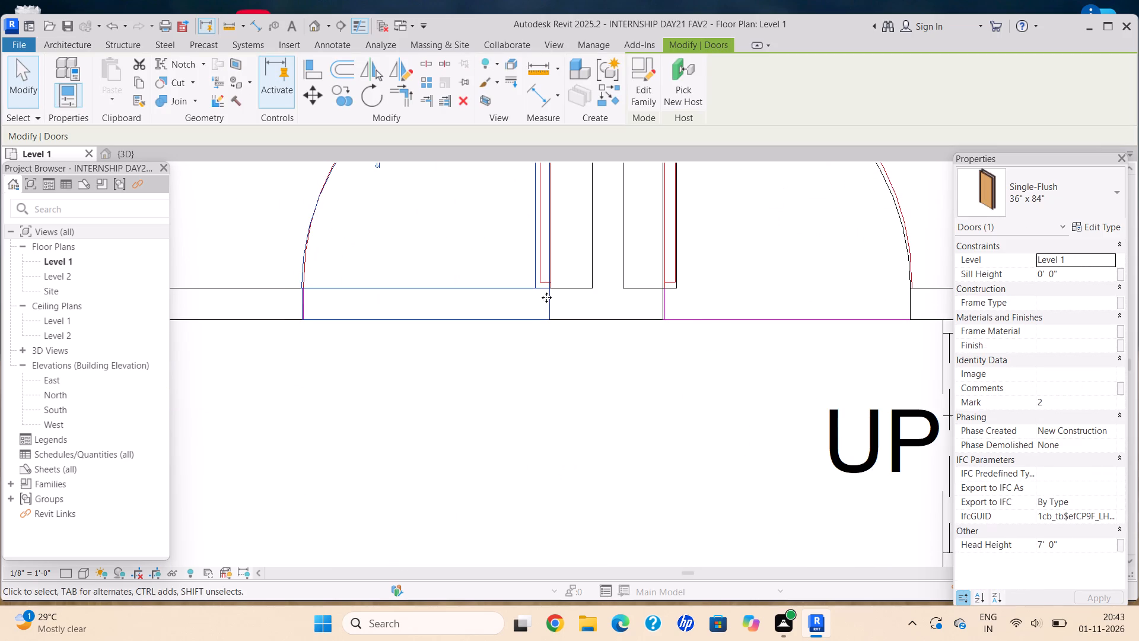
scroll(546, 291, "up", 10)
key("Right")
key("Right")
left_click_drag(558, 296, 747, 302)
left_click(895, 307)
Nudge the BED ROOM 2 door away from the partition until its jamb aligns with the CAD door line.
scroll(896, 307, "down", 7)
middle_click_drag(825, 311, 647, 356)
scroll(725, 336, "up", 10)
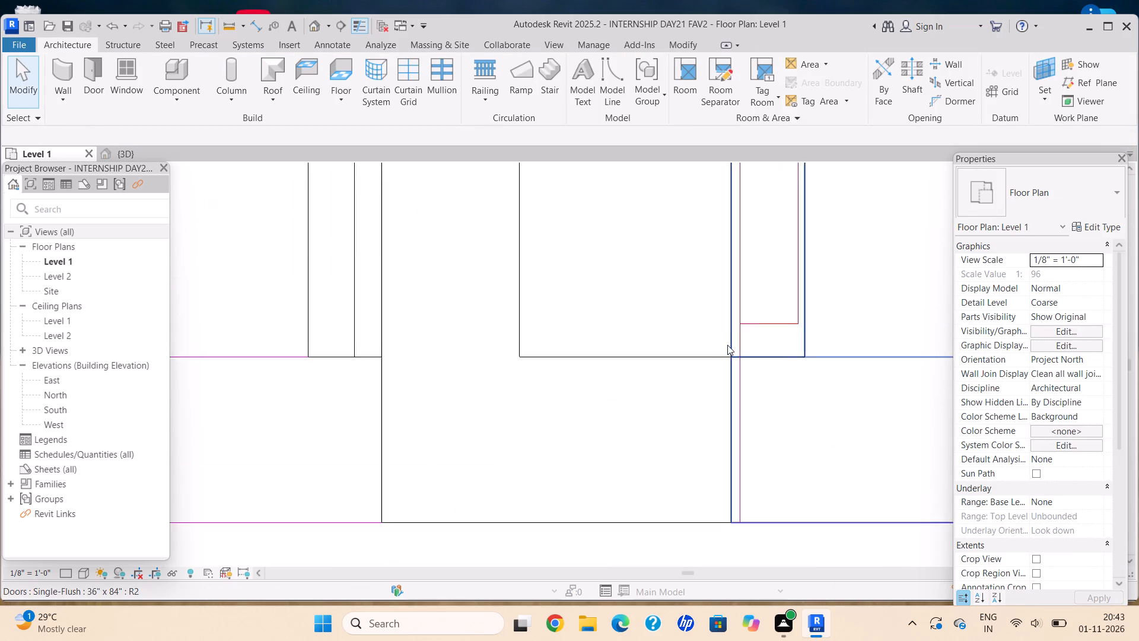
left_click(729, 350)
key("Right")
key("Right")
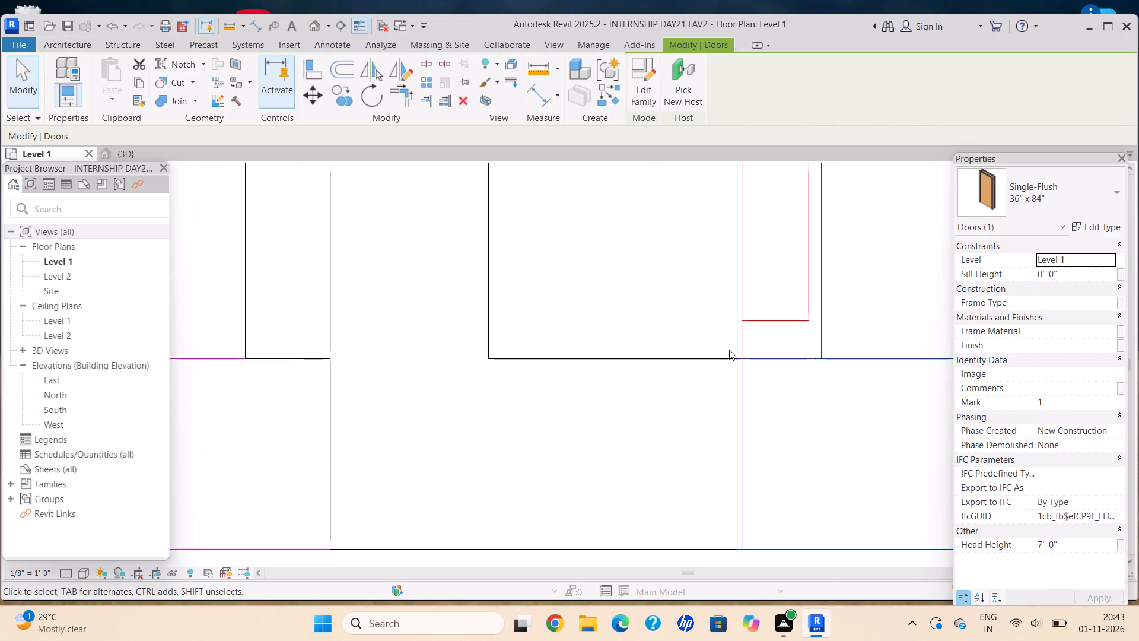
key("Right")
left_click(729, 350)
key("Right")
scroll(729, 350, "up", 10)
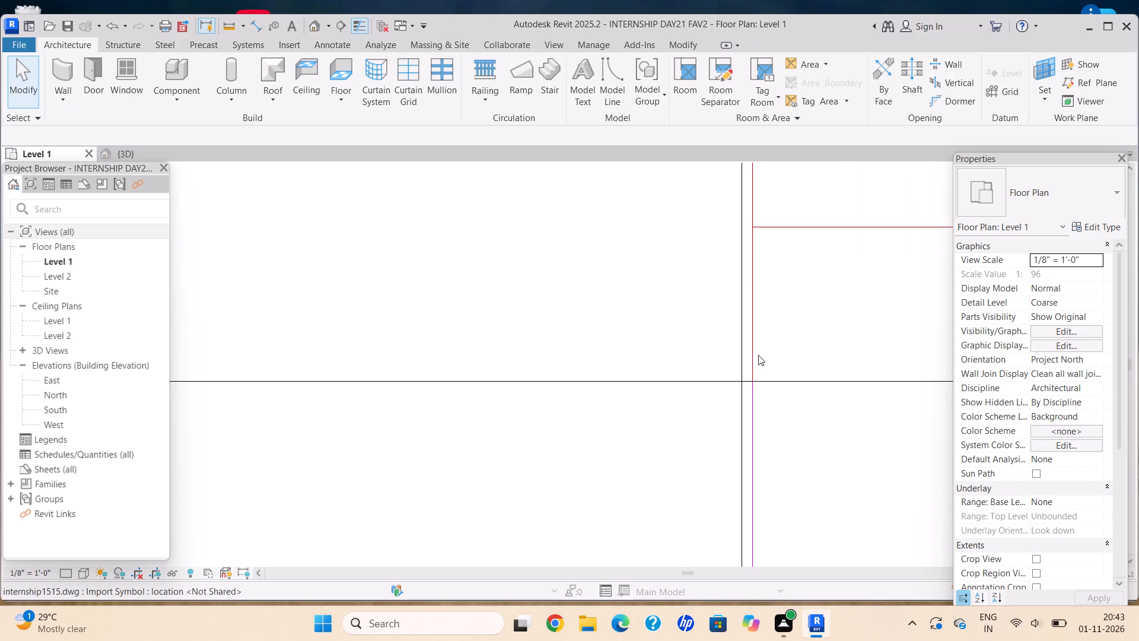
left_click(742, 353)
key("Right")
key("Right")
key("Right")
key("Right")
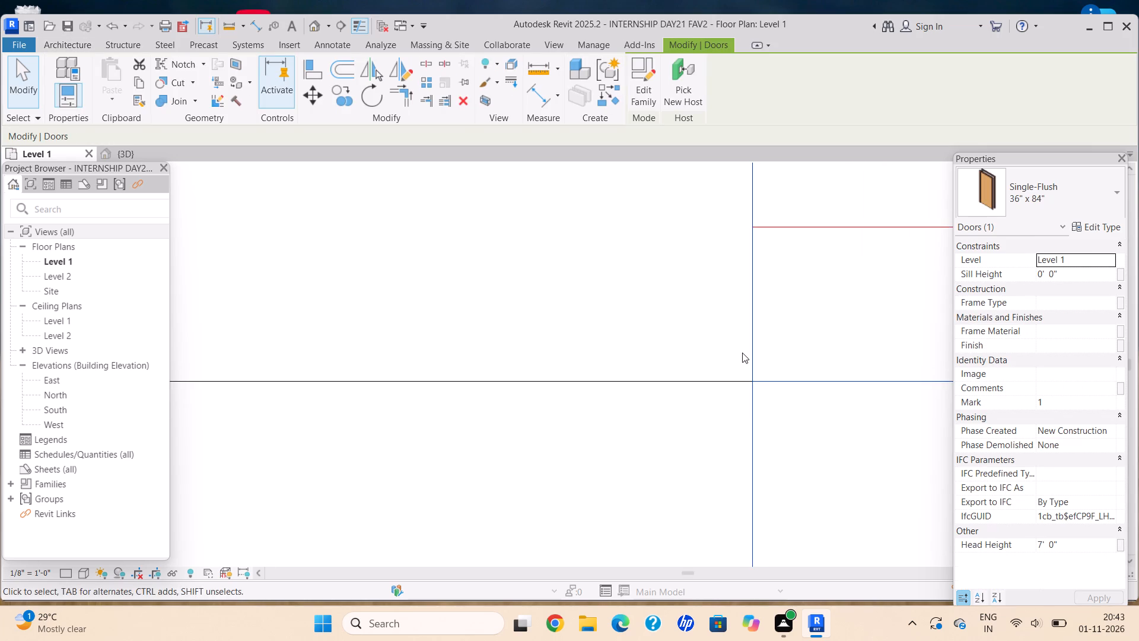
scroll(742, 353, "down", 15)
scroll(644, 362, "down", 5)
middle_click_drag(642, 388, 541, 306)
scroll(564, 322, "down", 2)
key("Escape")
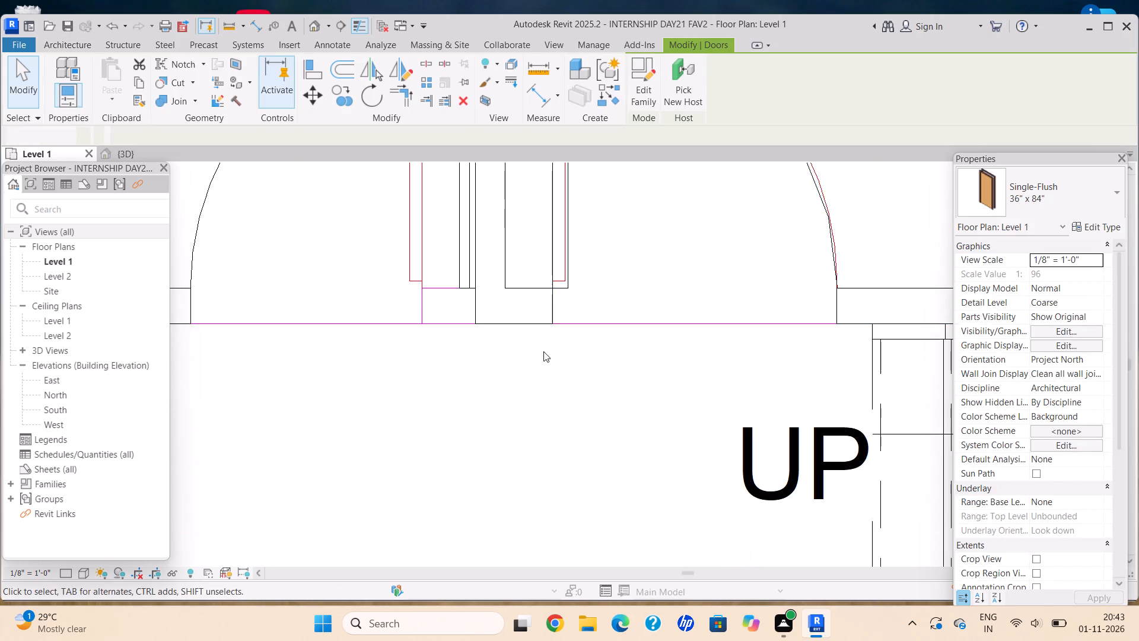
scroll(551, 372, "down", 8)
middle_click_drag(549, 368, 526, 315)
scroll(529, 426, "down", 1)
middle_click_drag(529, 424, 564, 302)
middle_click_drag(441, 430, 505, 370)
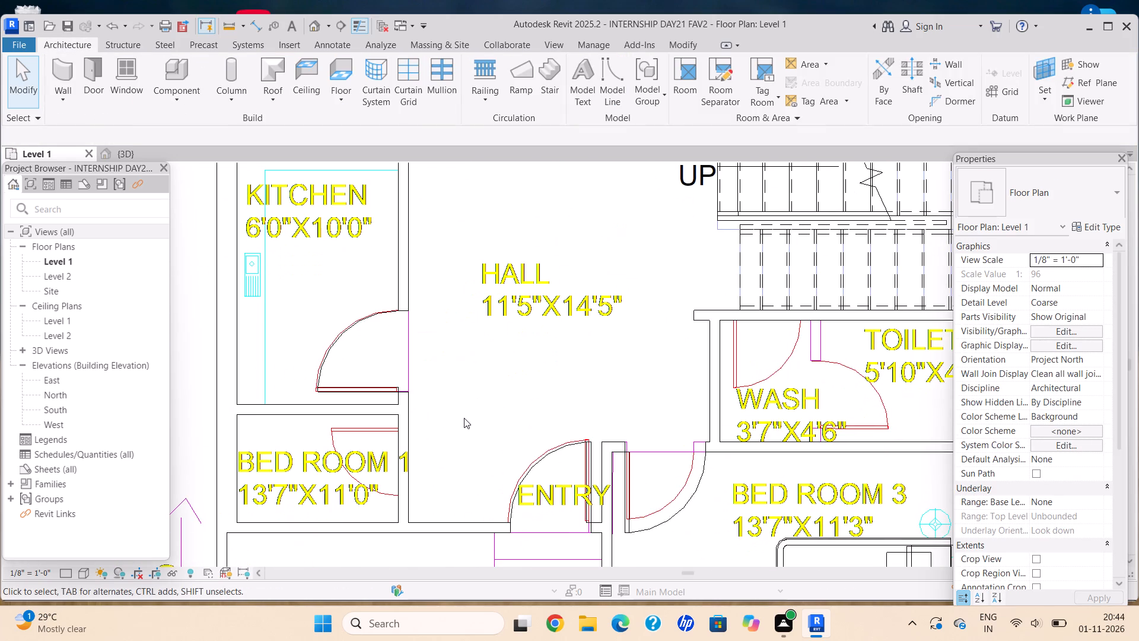
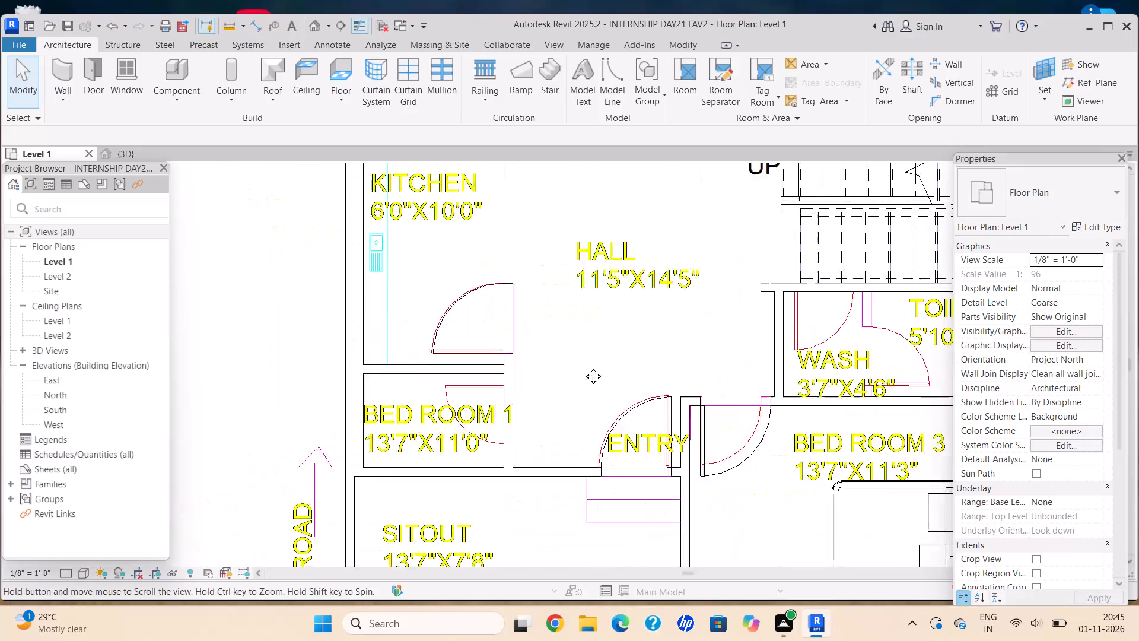
Nudge the BED ROOM 3 door along its wall until its hinge-side jamb aligns with the CAD door line.
middle_click_drag(588, 465, 459, 304)
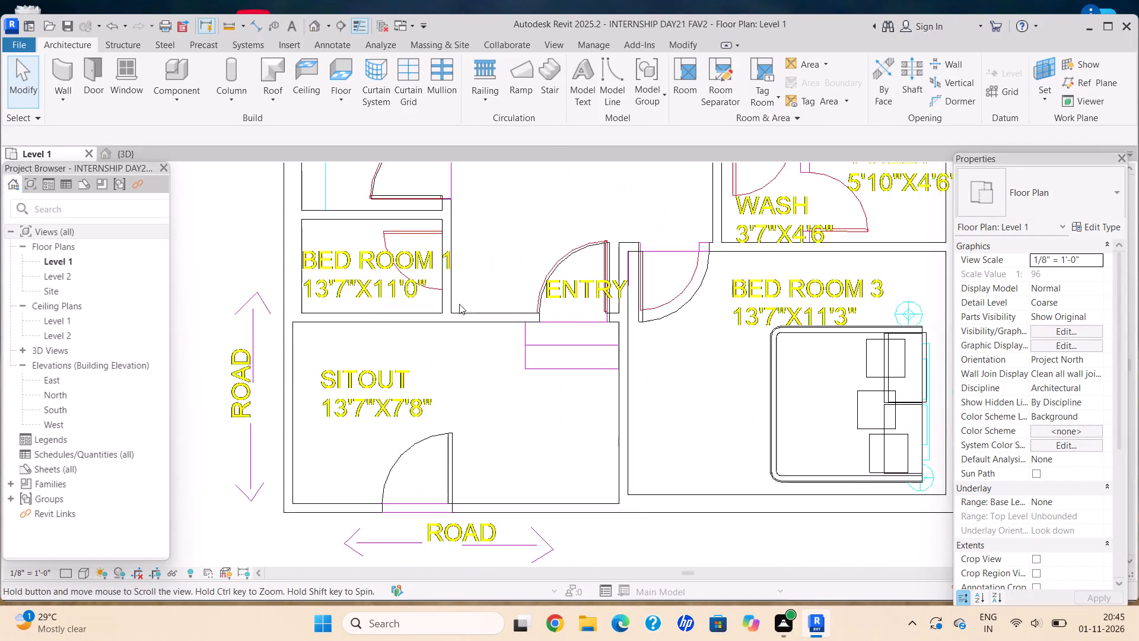
middle_click_drag(459, 304, 462, 307)
middle_click(553, 404)
middle_click_drag(550, 410, 536, 419)
middle_click_drag(525, 427, 514, 435)
scroll(510, 436, "down", 1)
scroll(410, 518, "up", 6)
scroll(451, 433, "down", 5)
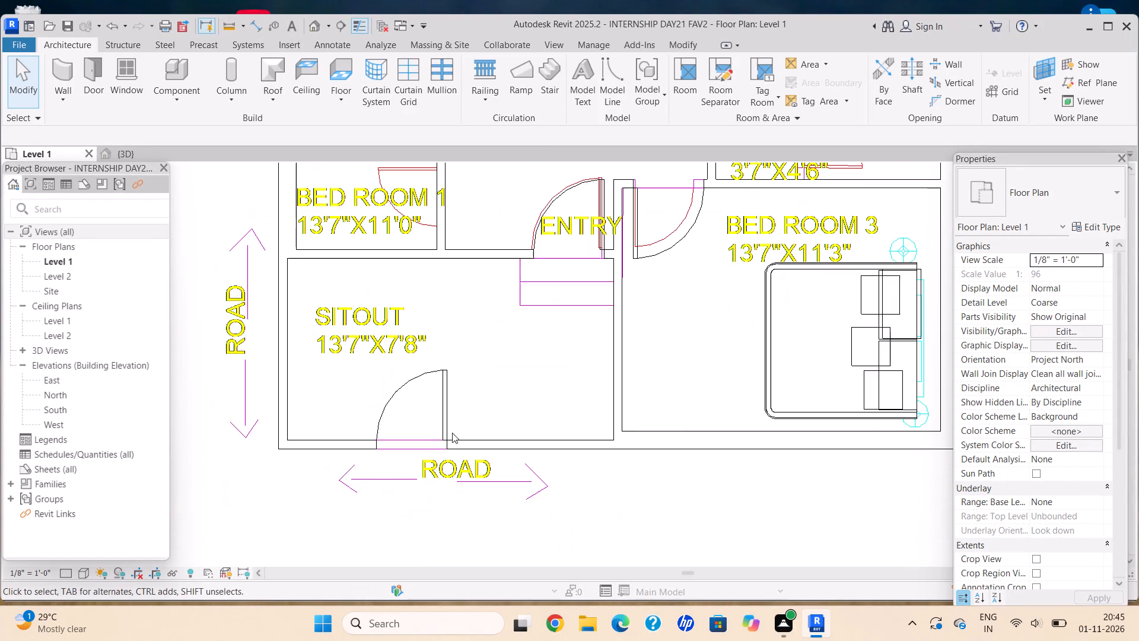
middle_click_drag(498, 380, 473, 496)
scroll(656, 339, "up", 8)
left_click(558, 348)
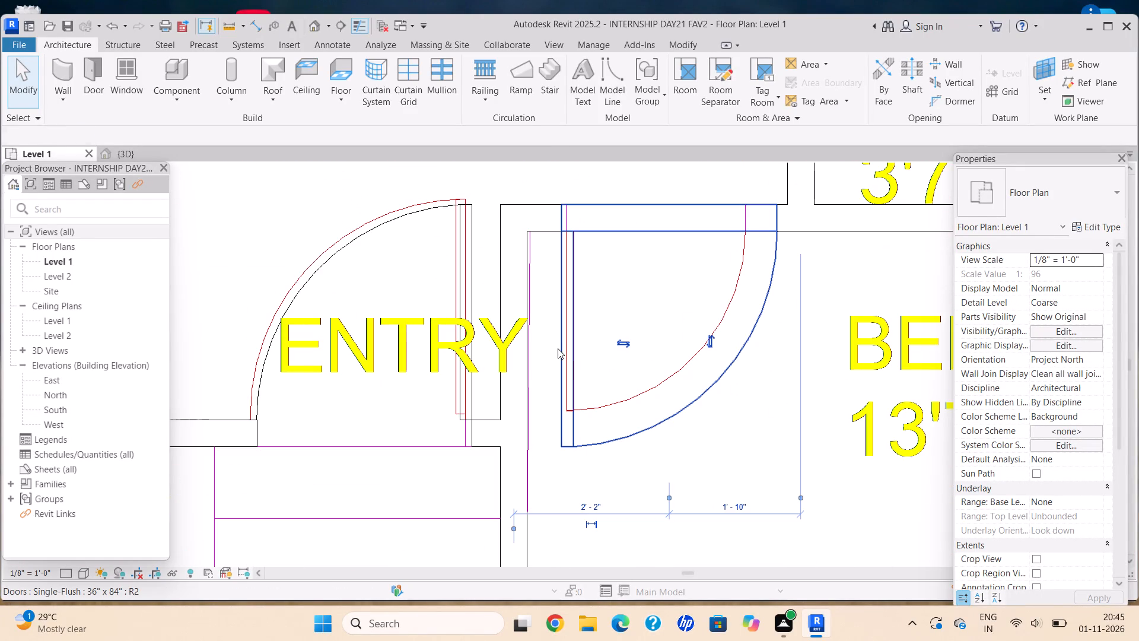
key("Right")
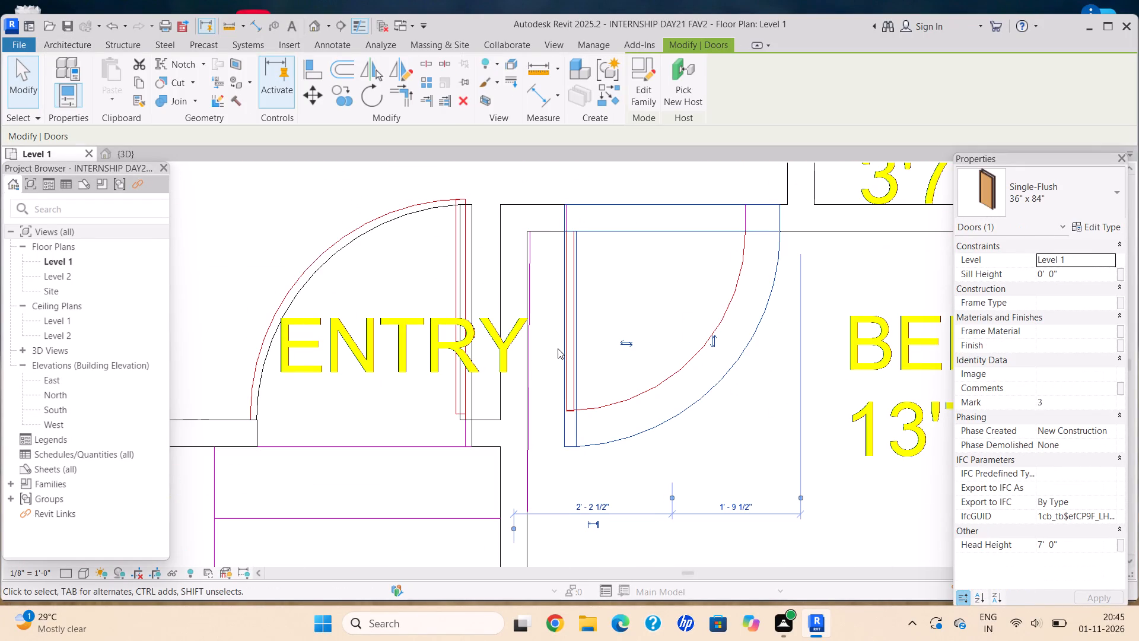
key("Right")
scroll(578, 316, "up", 8)
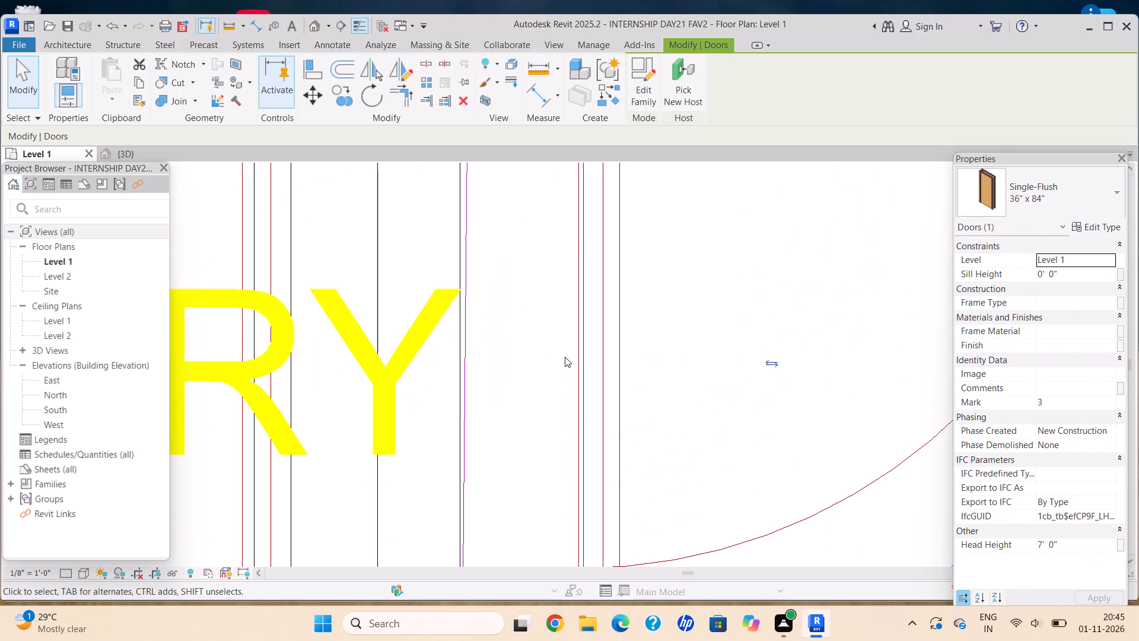
left_click(584, 360)
key("Left")
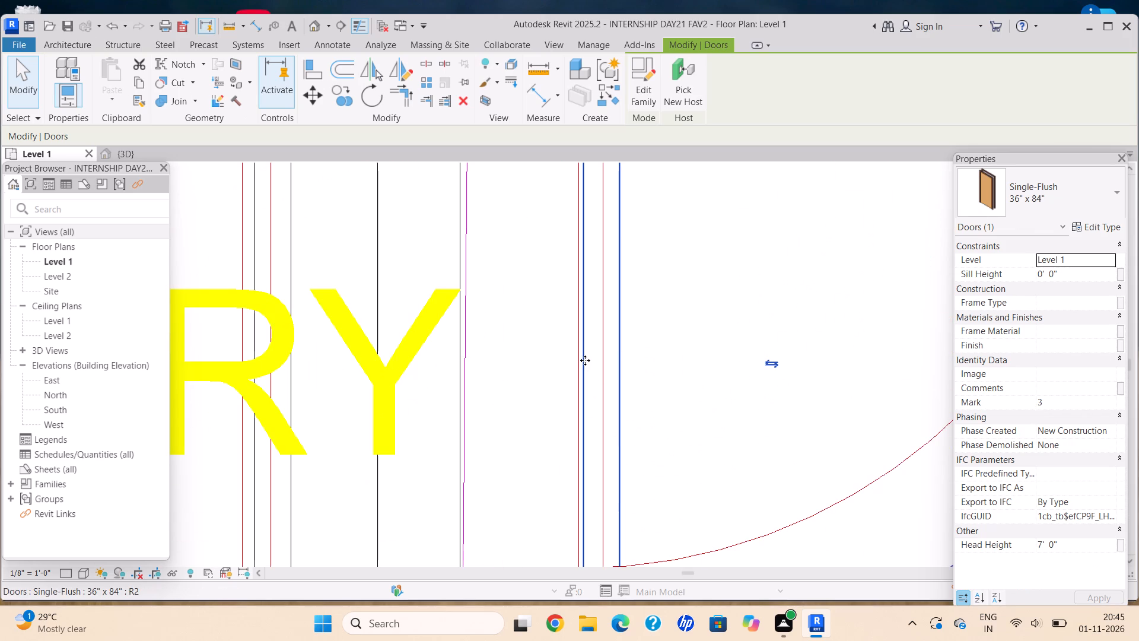
Nudge the ENTRY door along its wall, away from the BED ROOM 3 partition, to align its jamb with the CAD door line.
scroll(565, 352, "down", 9)
middle_click_drag(366, 380, 454, 372)
scroll(481, 467, "up", 4)
left_click(521, 400)
key("Left")
key("Left")
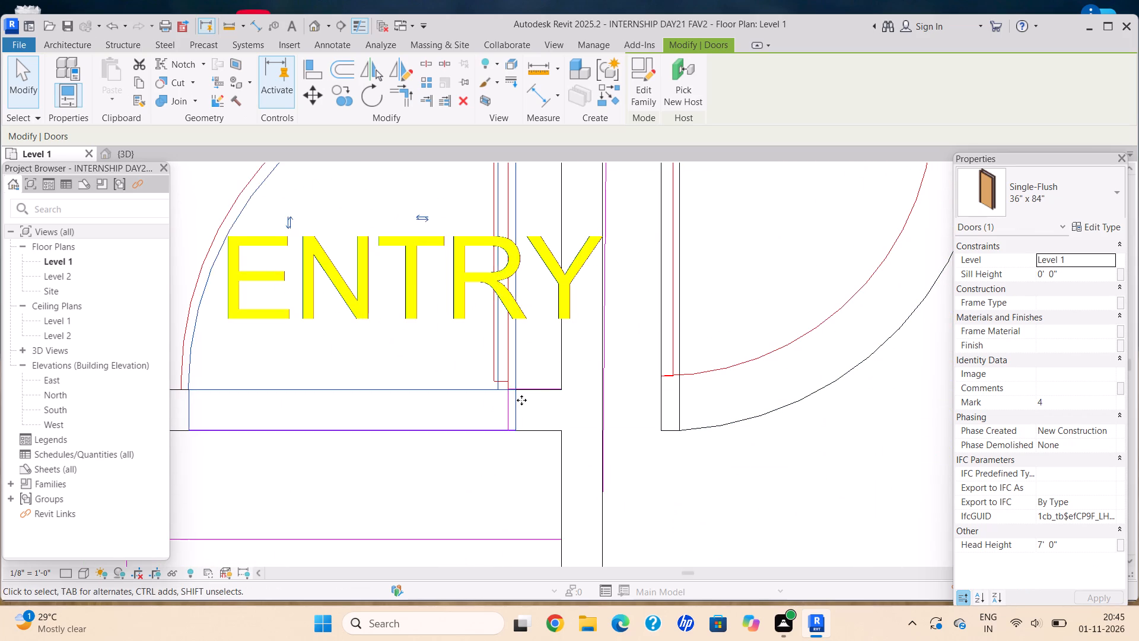
key("Left")
key("Left")
scroll(525, 383, "up", 4)
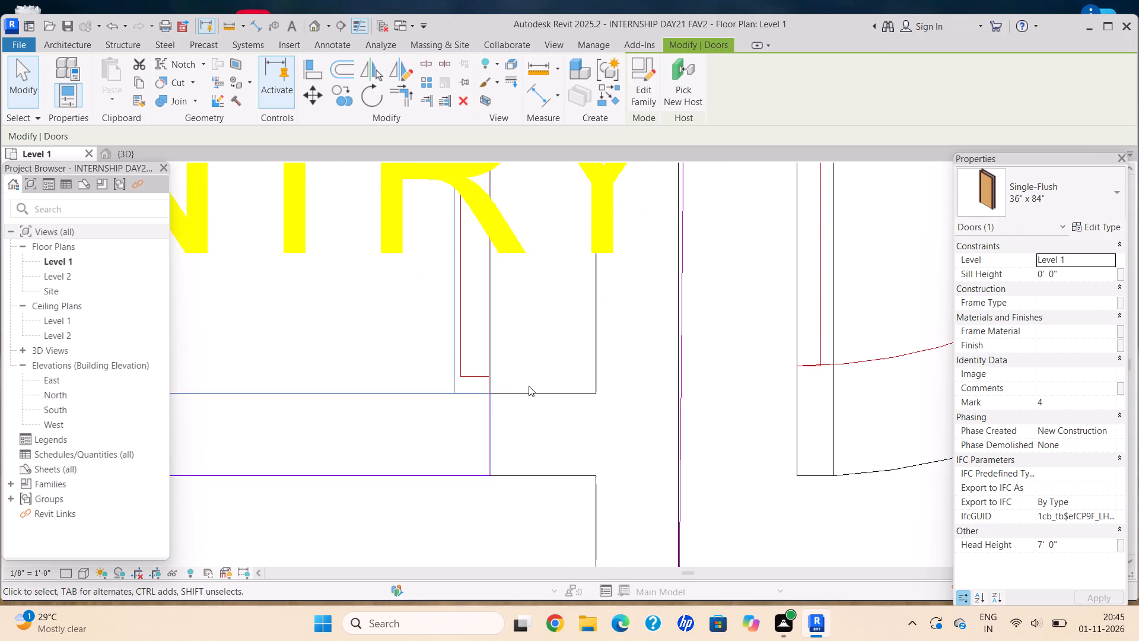
scroll(529, 386, "up", 10)
left_click(479, 361)
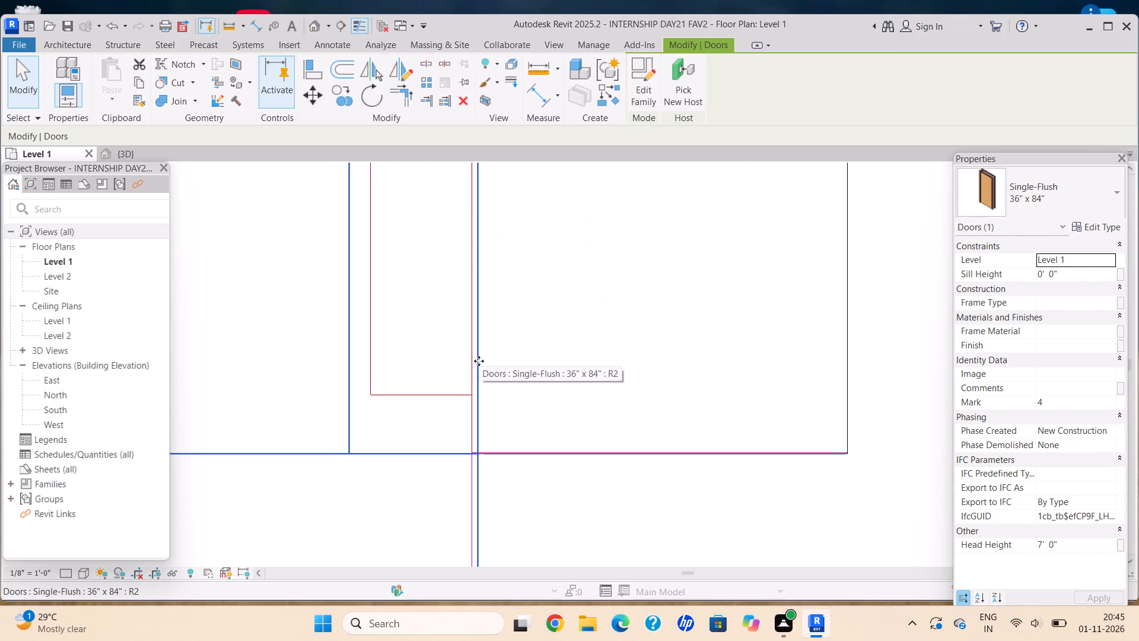
key("Left")
key("Left")
scroll(467, 417, "up", 6)
left_click(475, 420)
key("Right")
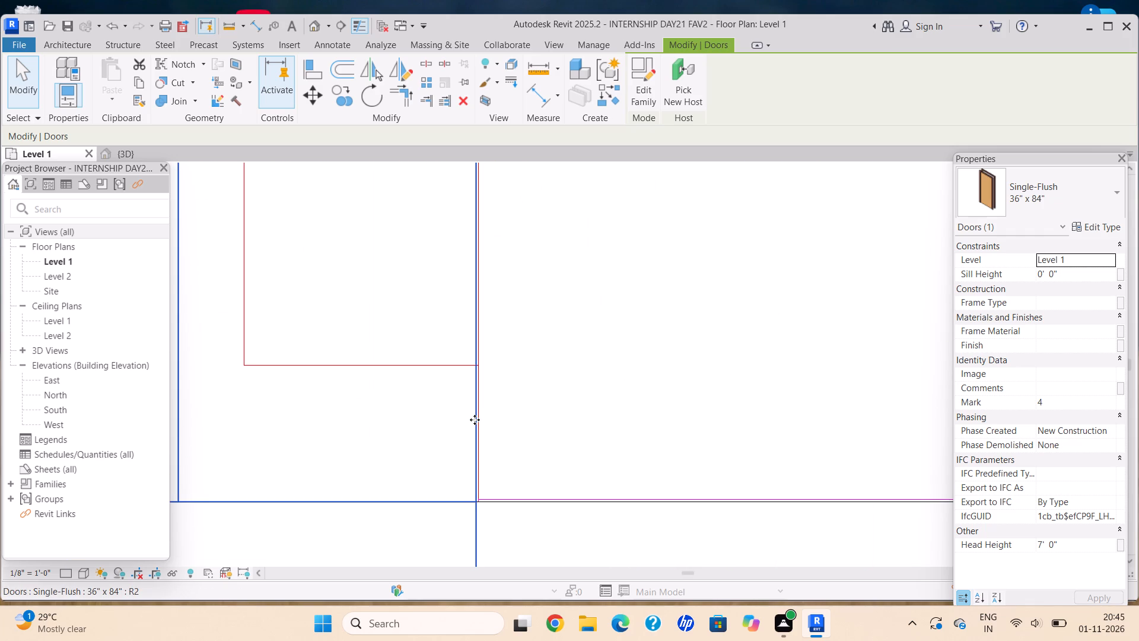
key("Right")
key("Escape")
Set the Level 1 plan's visual style to Wireframe.
scroll(473, 415, "down", 11)
scroll(491, 401, "up", 1)
scroll(491, 401, "down", 12)
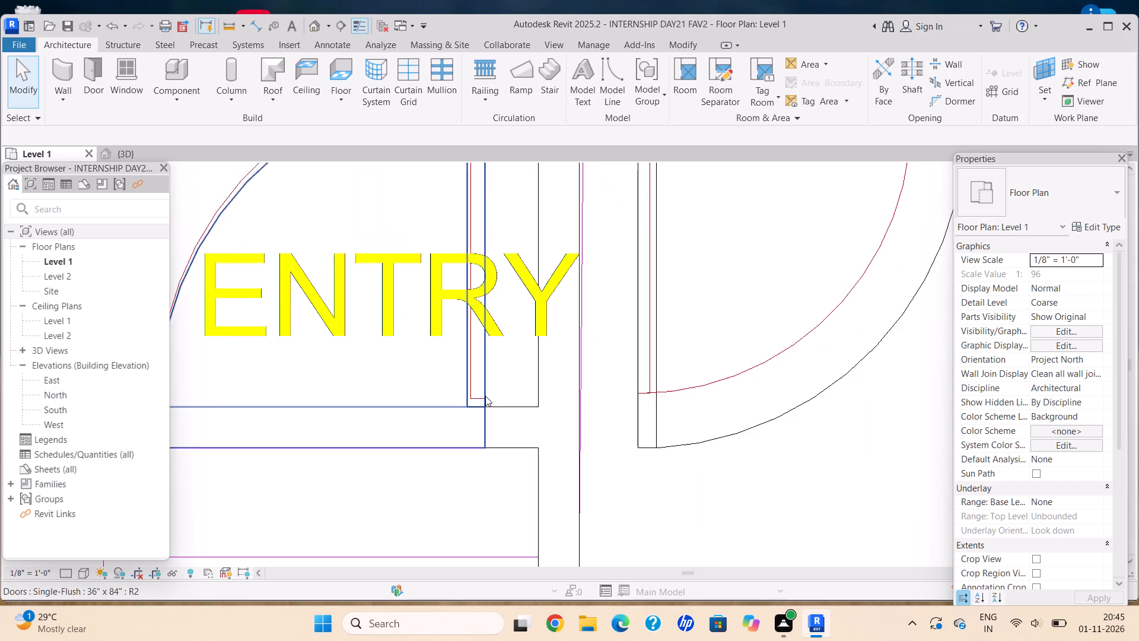
middle_click_drag(485, 396, 511, 347)
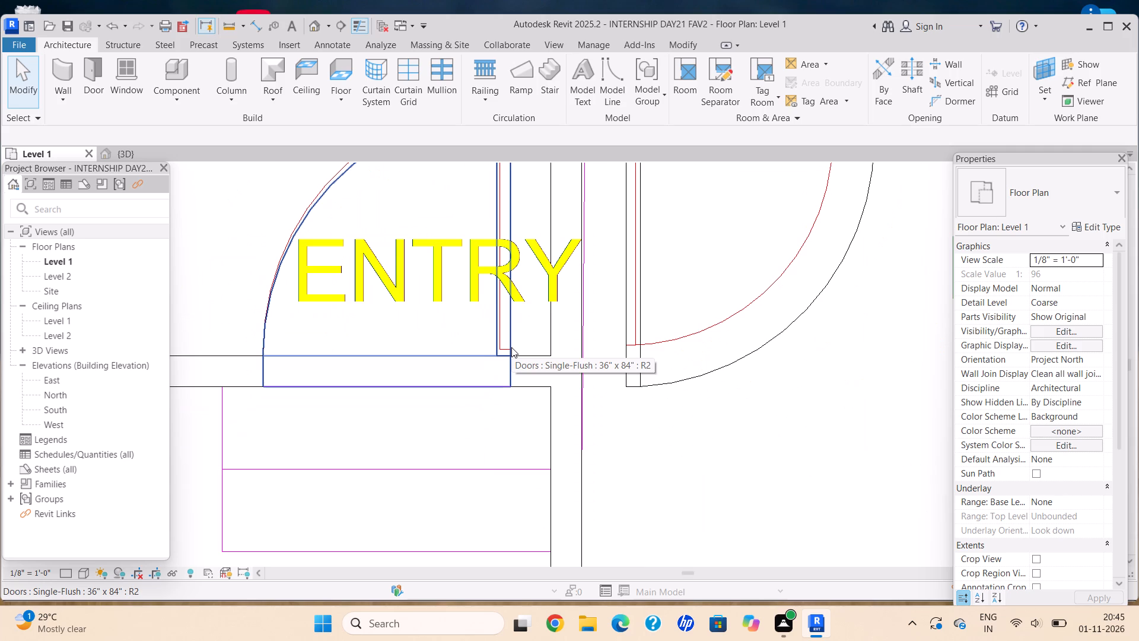
scroll(537, 375, "down", 13)
middle_click(545, 385)
middle_click_drag(540, 385, 511, 380)
middle_click_drag(493, 375, 466, 369)
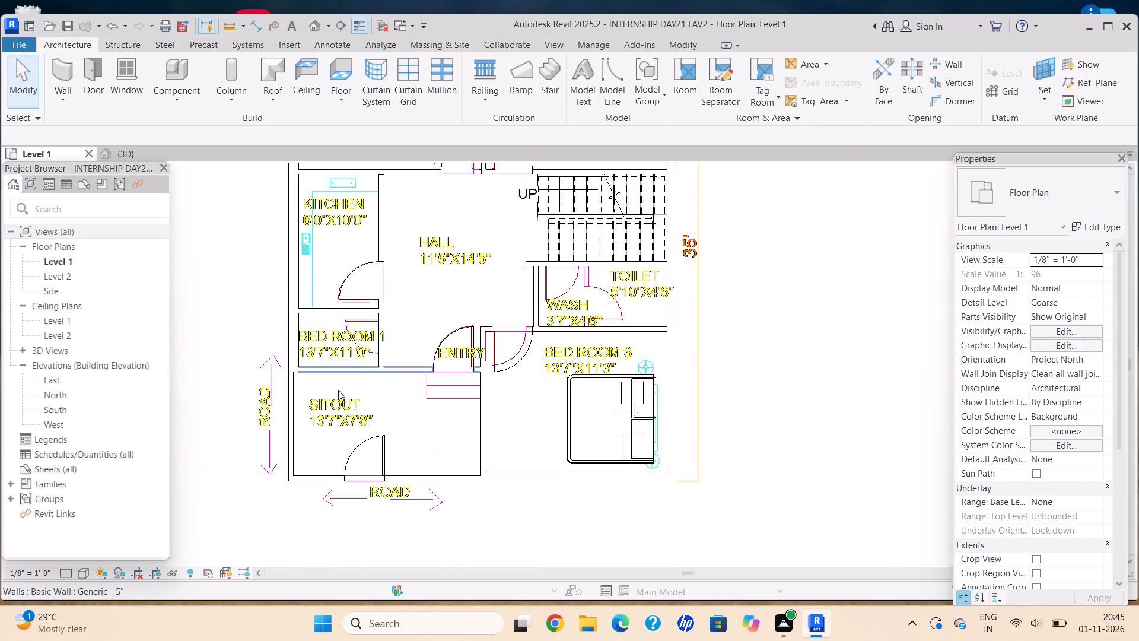
scroll(324, 397, "down", 2)
middle_click_drag(327, 399, 422, 363)
left_click(84, 573)
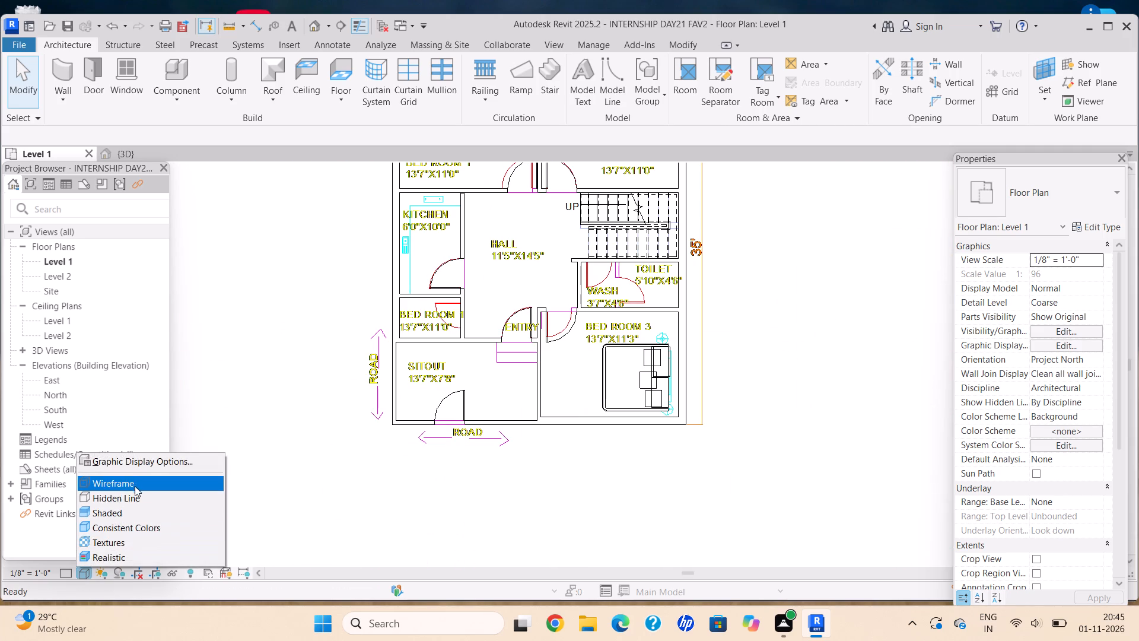
left_click(137, 481)
Examine the plan in wireframe, checking the KITCHEN door's alignment against the CAD door lines.
middle_click_drag(557, 329, 591, 352)
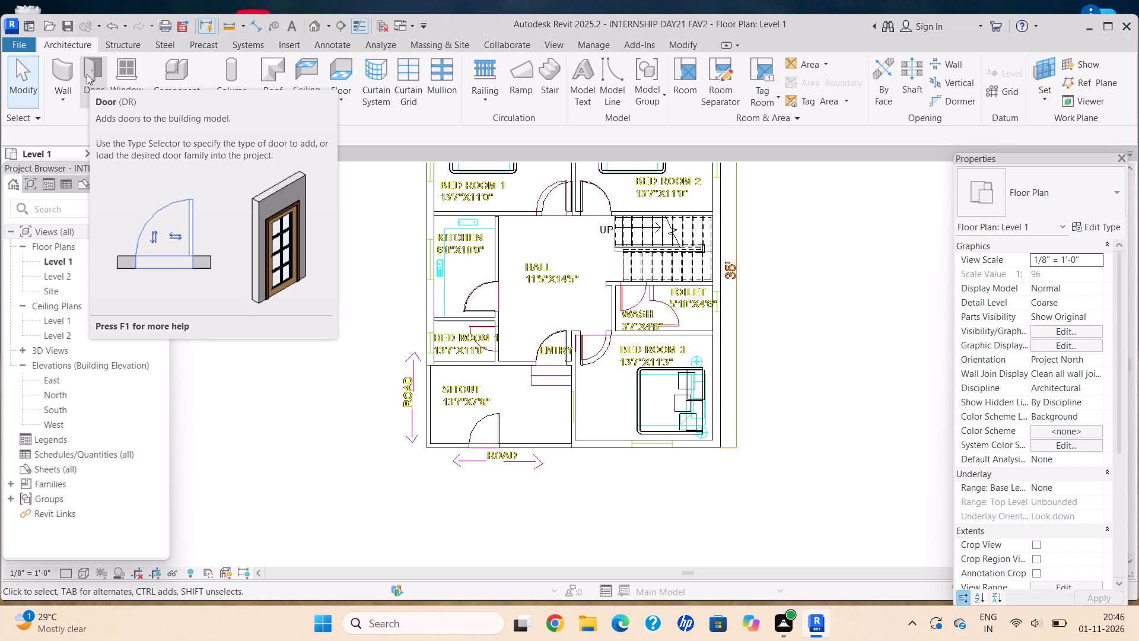
scroll(243, 176, "down", 1)
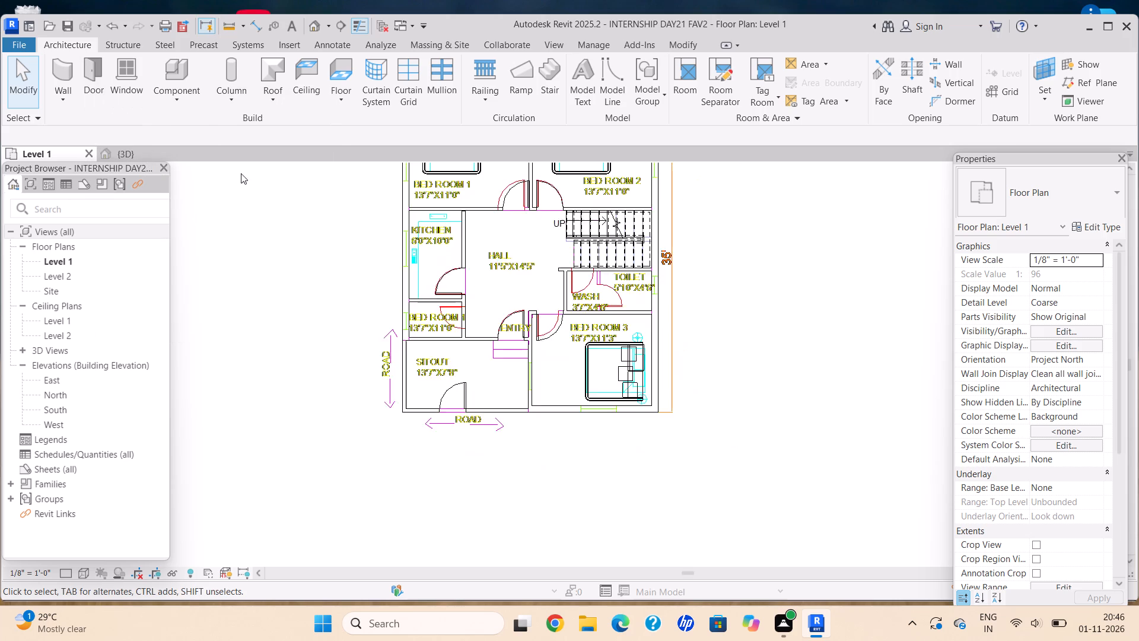
middle_click(241, 173)
middle_click_drag(233, 179, 189, 200)
middle_click_drag(377, 280, 383, 300)
scroll(454, 331, "up", 13)
scroll(373, 349, "up", 2)
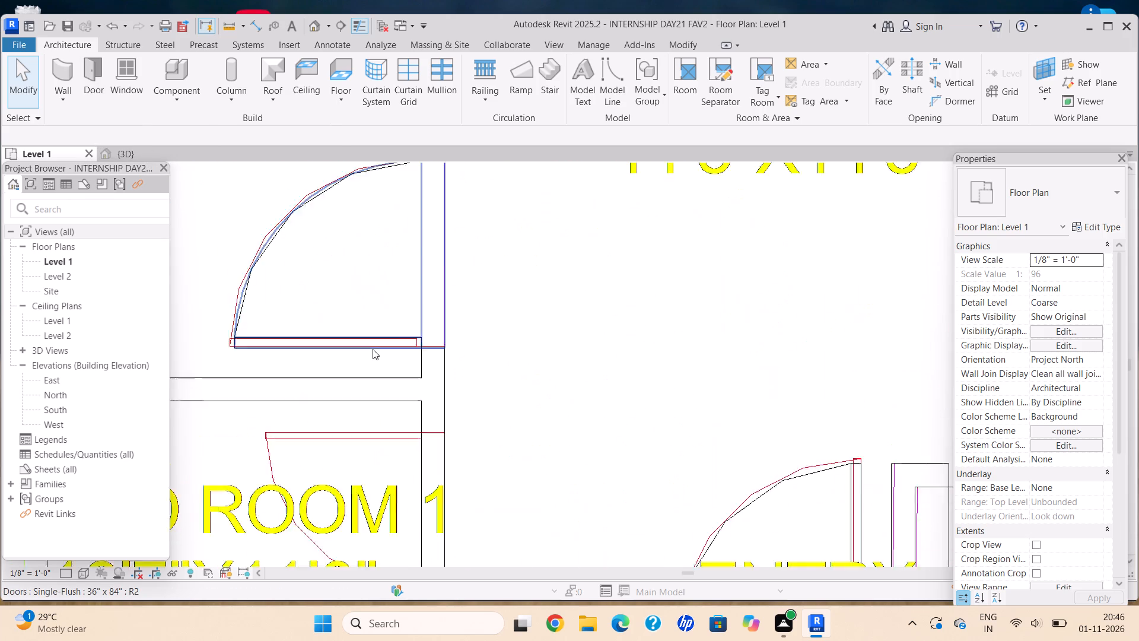
scroll(373, 349, "up", 4)
scroll(469, 347, "up", 14)
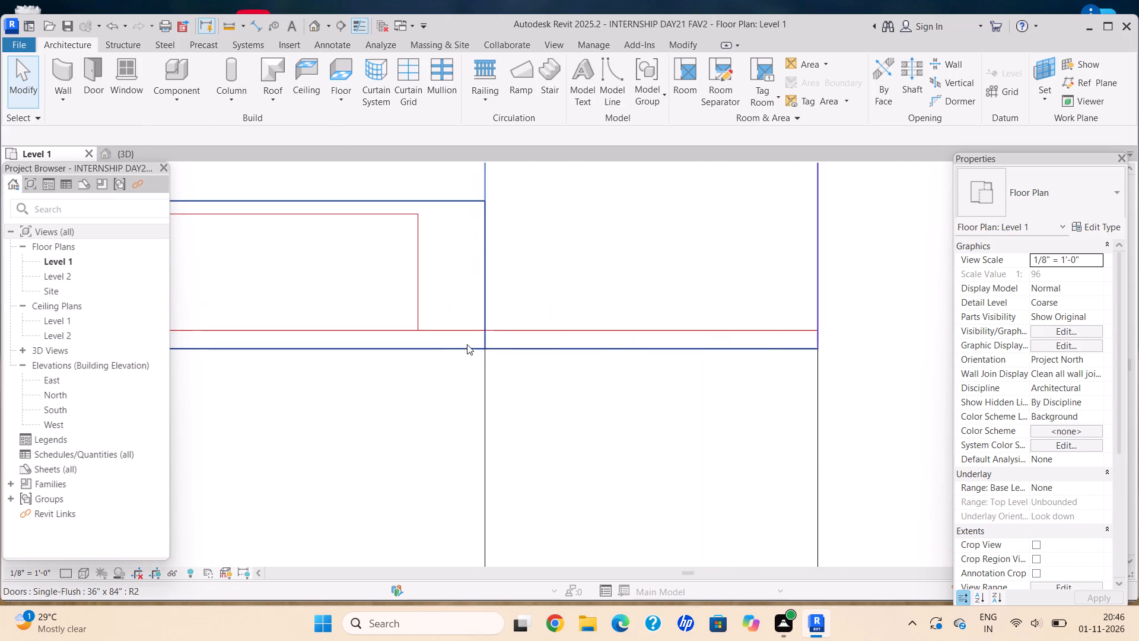
scroll(469, 344, "down", 20)
scroll(469, 344, "down", 12)
middle_click_drag(446, 270, 405, 270)
middle_click_drag(382, 269, 379, 268)
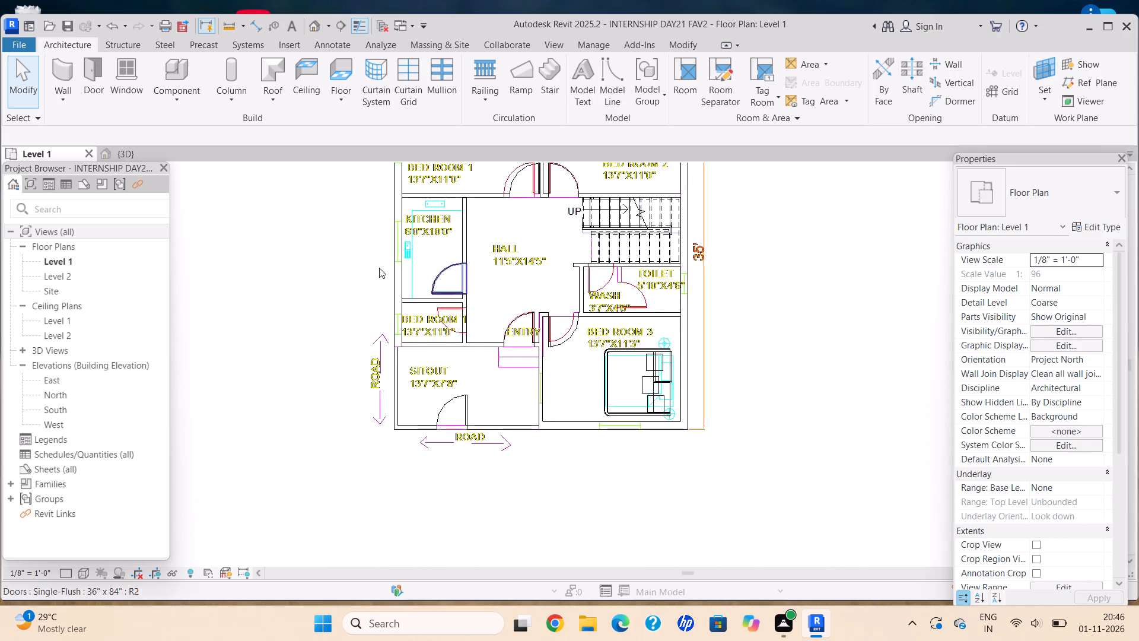
scroll(381, 269, "down", 1)
middle_click_drag(379, 268, 377, 266)
Choose Window-Casement-Double 57" x 72" for window placement and set the type's width to 4' and height to 5'.
left_click(125, 90)
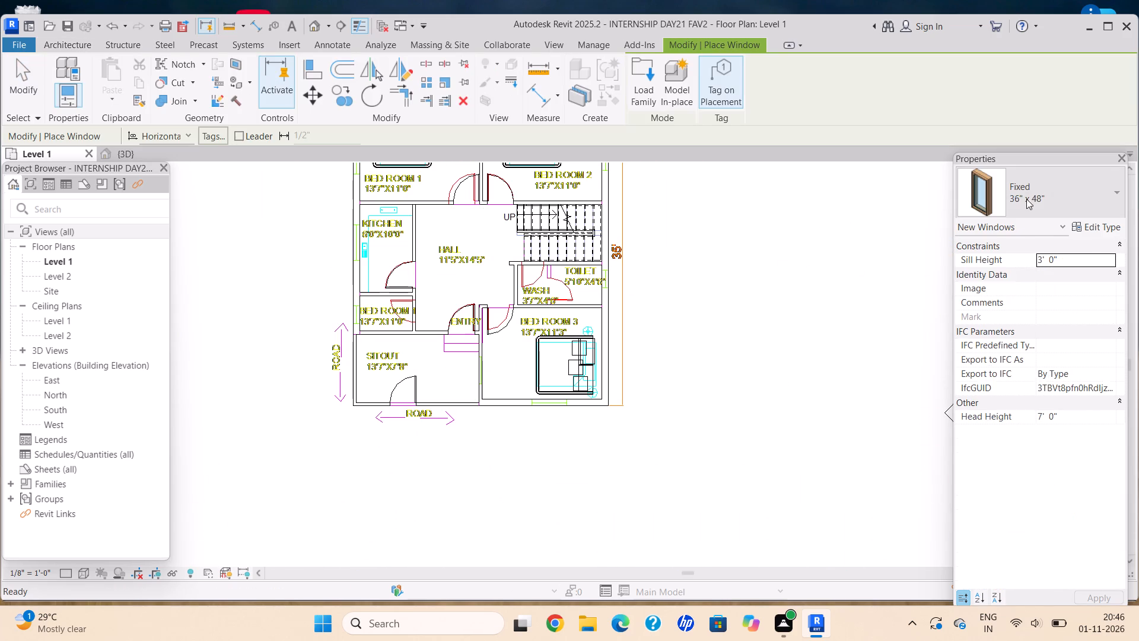
left_click(1030, 189)
left_click(1000, 496)
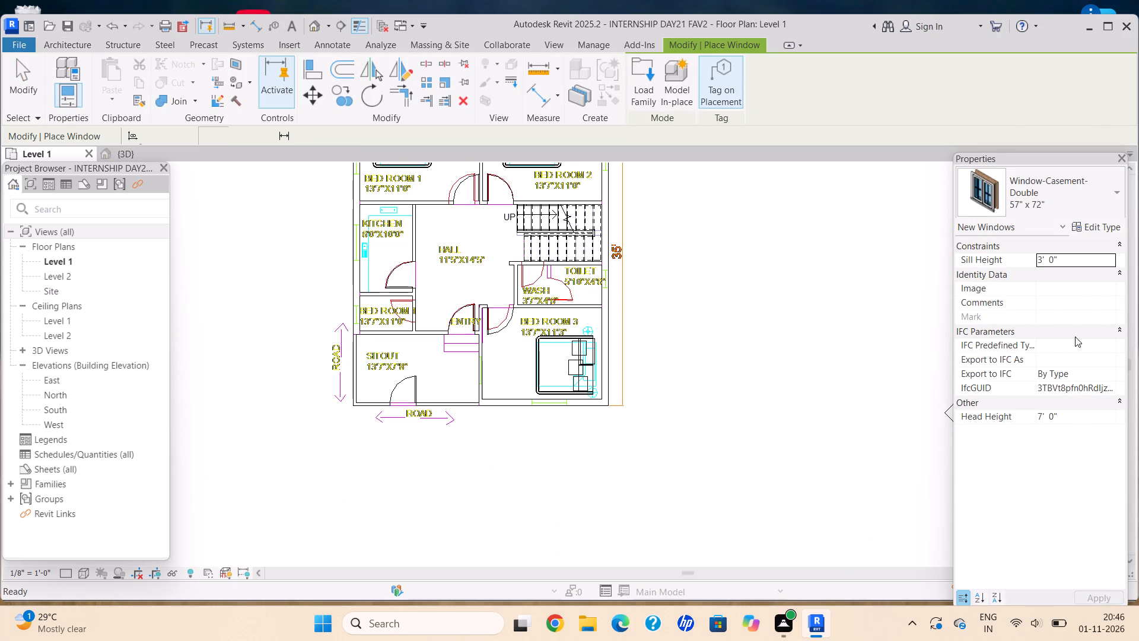
left_click(1114, 229)
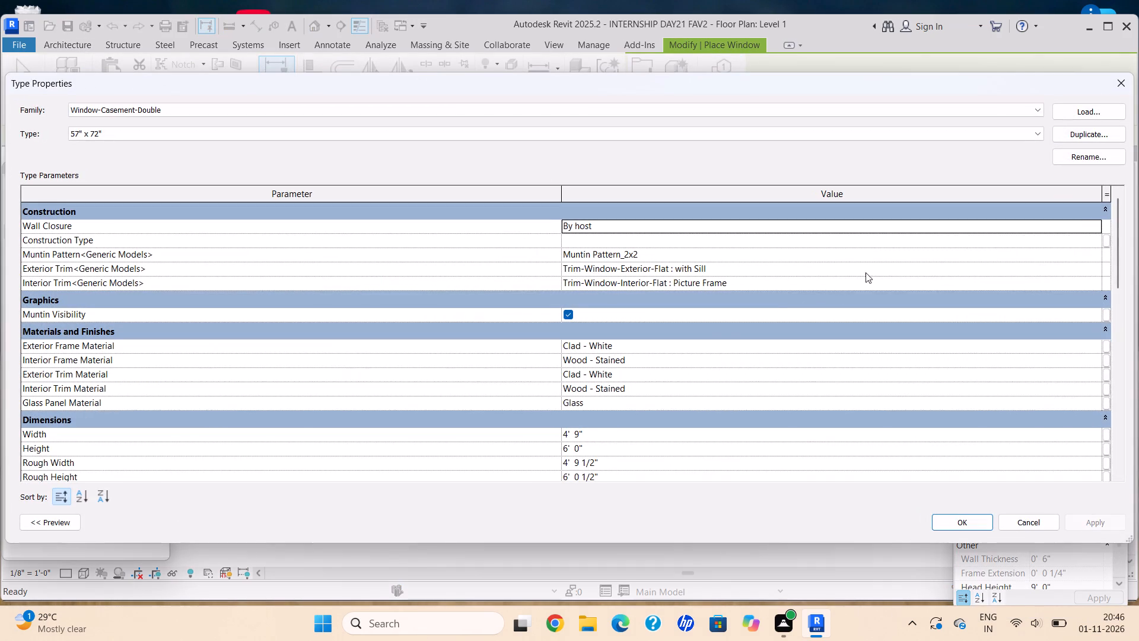
left_click(604, 433)
key("BackSpace")
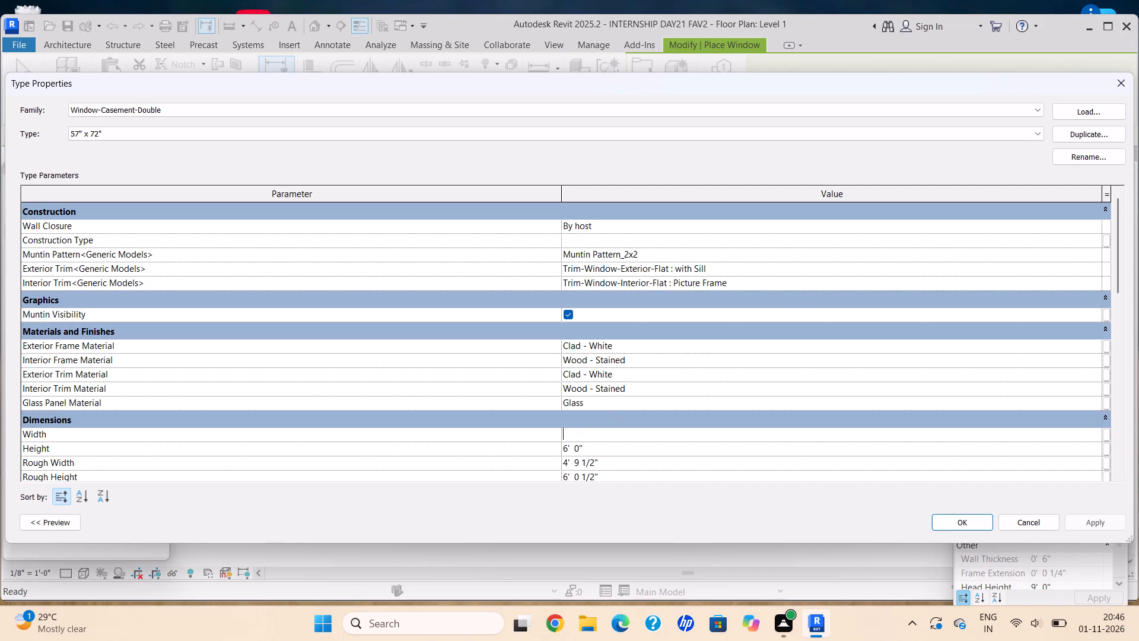
type("4'")
key("Return")
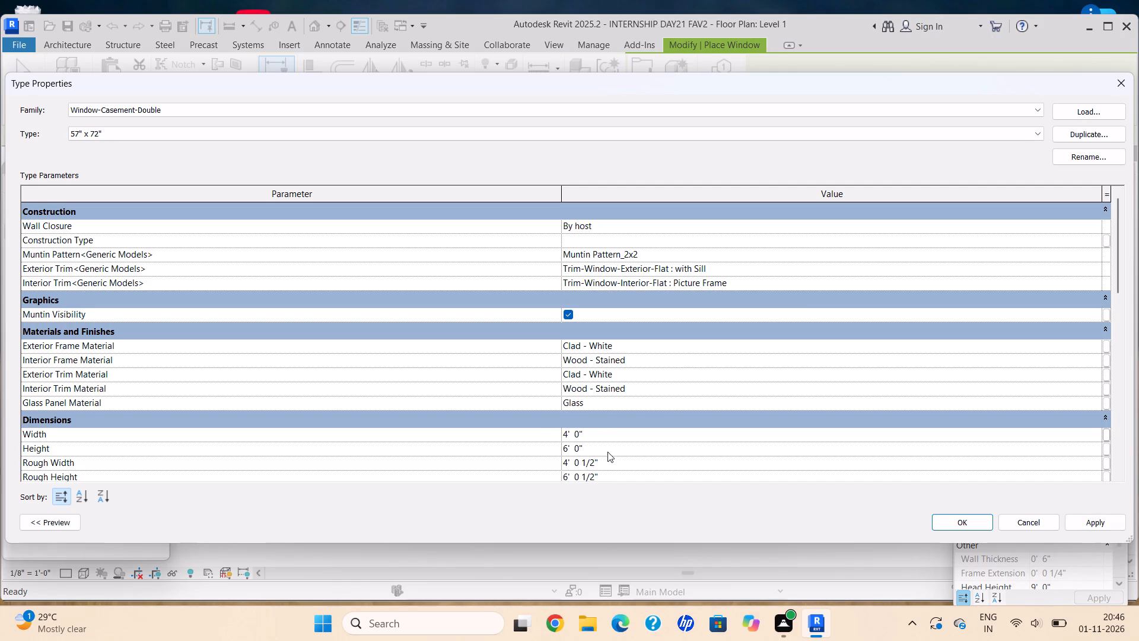
left_click(602, 449)
key("BackSpace")
type("5'")
key("Return")
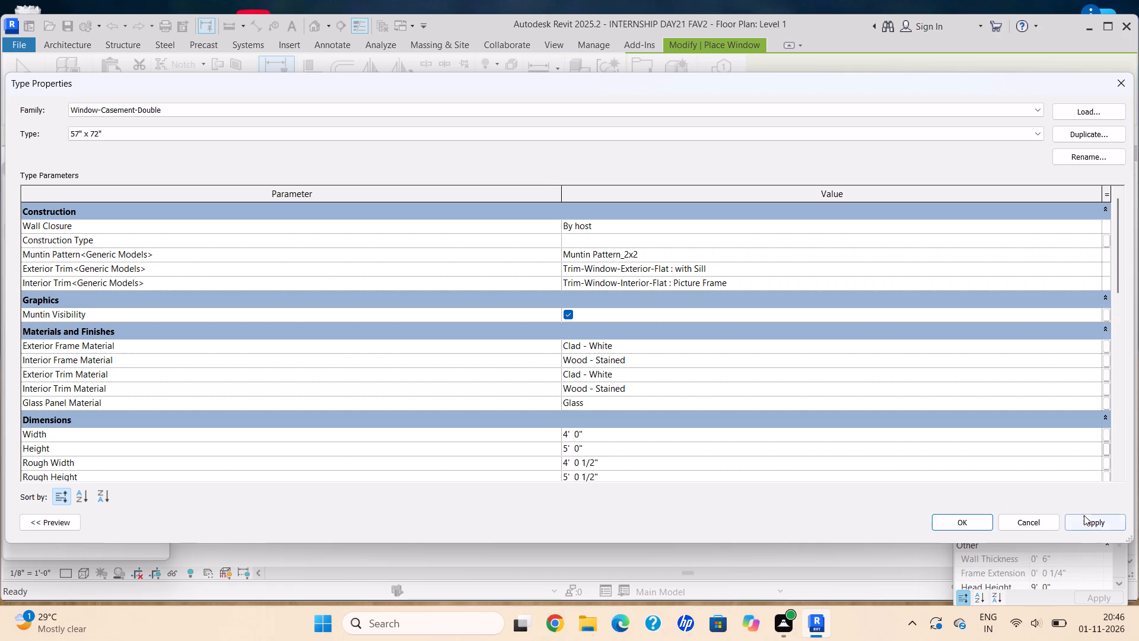
left_click(1095, 524)
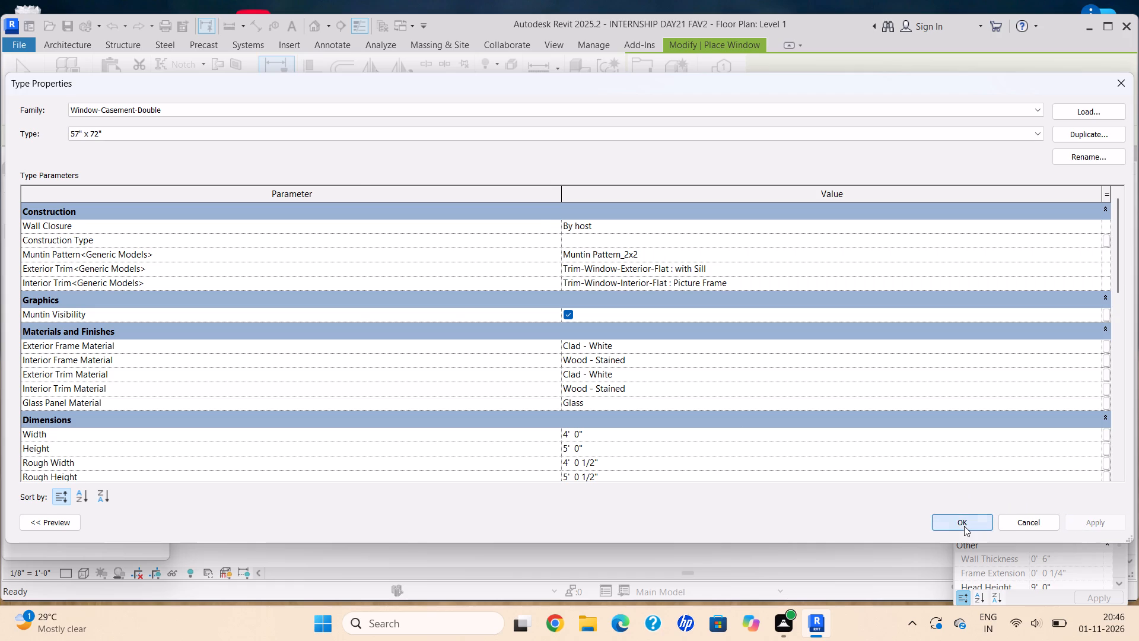
left_click(964, 526)
Place a Window-Casement-Double 57" x 72" in BED ROOM 3's outer wall beside the bed, over the CAD window mark.
scroll(1049, 231, "up", 1)
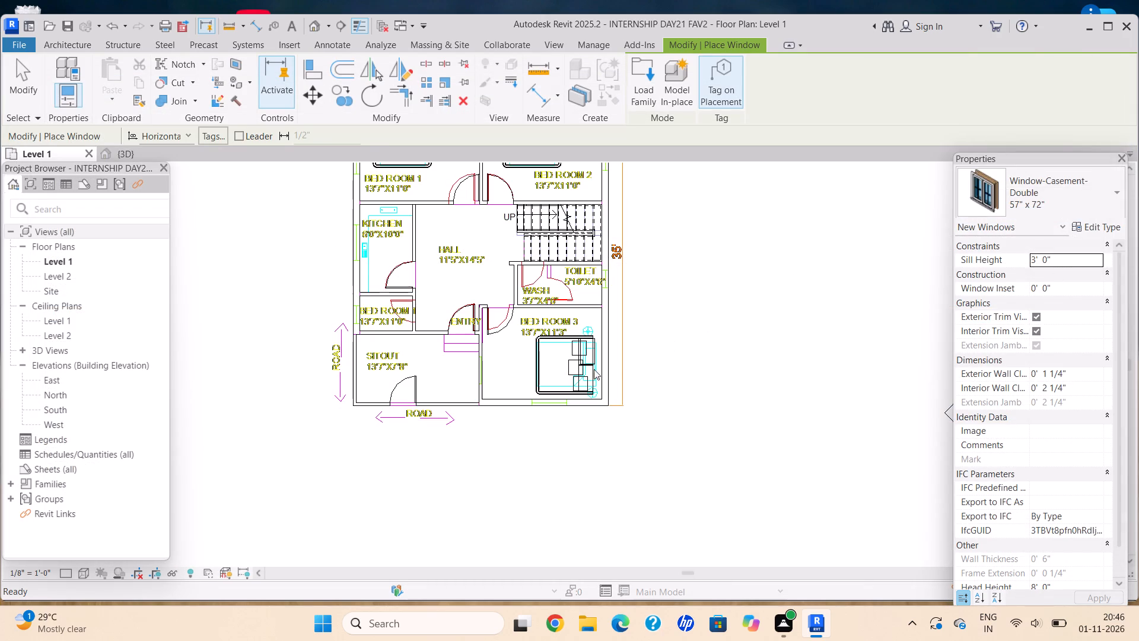
scroll(538, 391, "up", 4)
left_click(1041, 170)
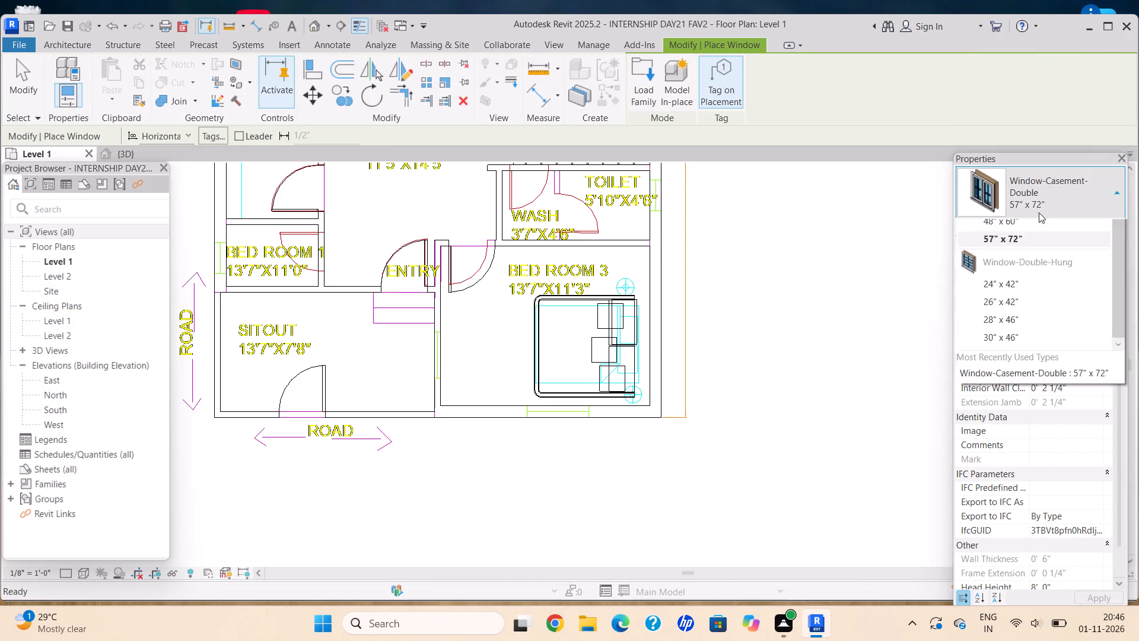
left_click(1014, 473)
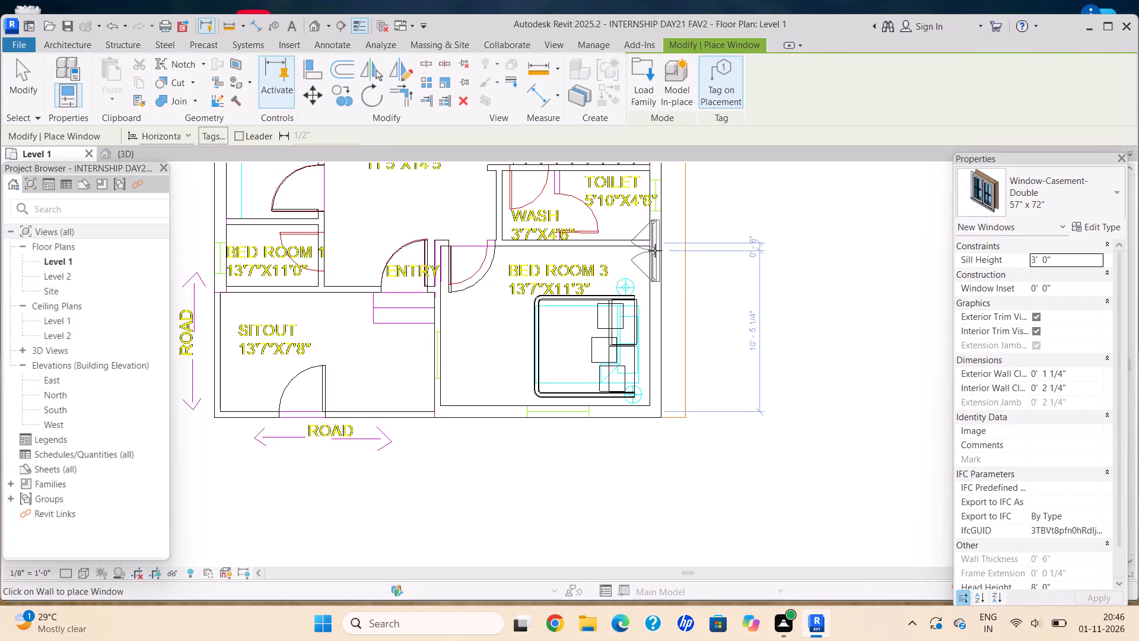
middle_click(655, 250)
middle_click_drag(658, 259, 686, 339)
scroll(598, 496, "up", 7)
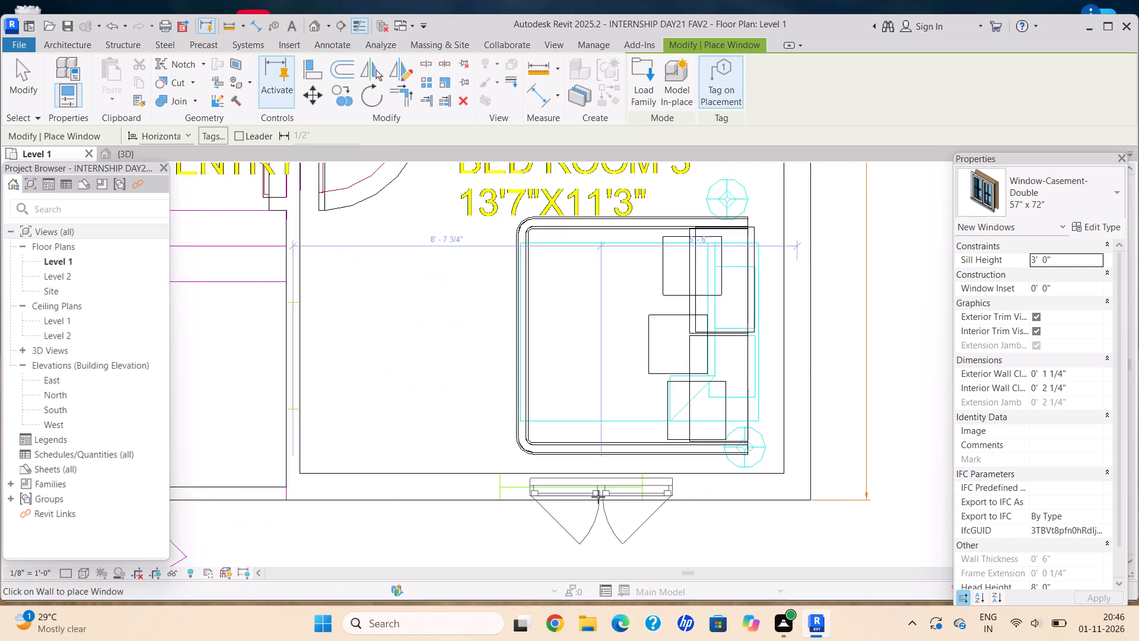
left_click(568, 500)
Place a Window-Casement-Double 57" x 72" in the KITCHEN's outer wall beside the sink, over the CAD window mark.
scroll(332, 312, "down", 1)
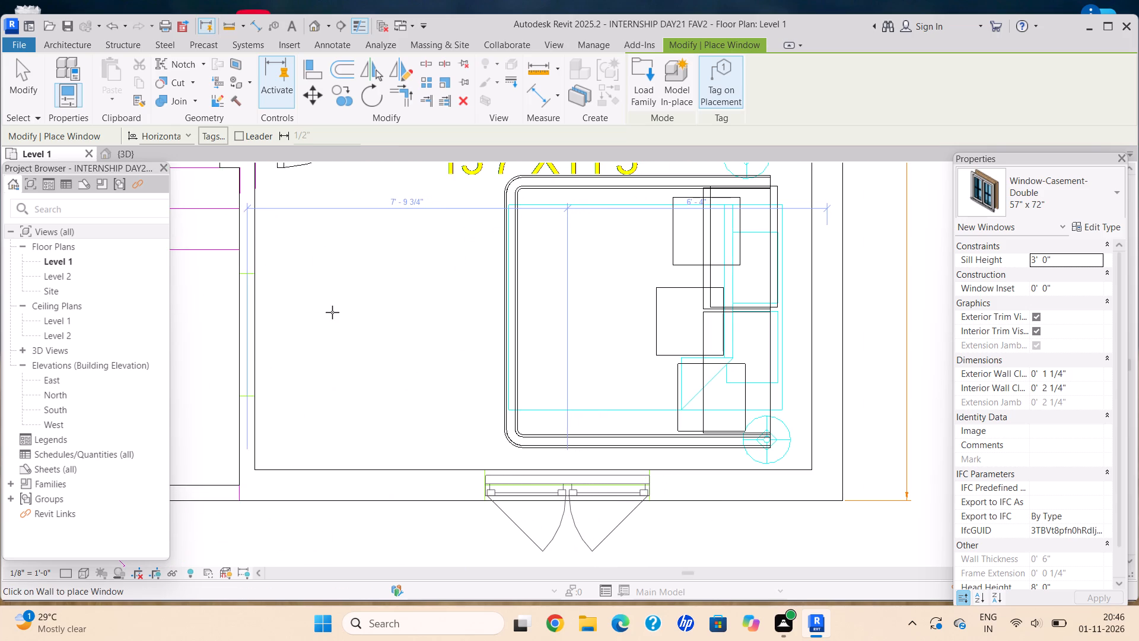
scroll(332, 312, "down", 2)
middle_click_drag(401, 319, 707, 397)
middle_click_drag(346, 369, 641, 334)
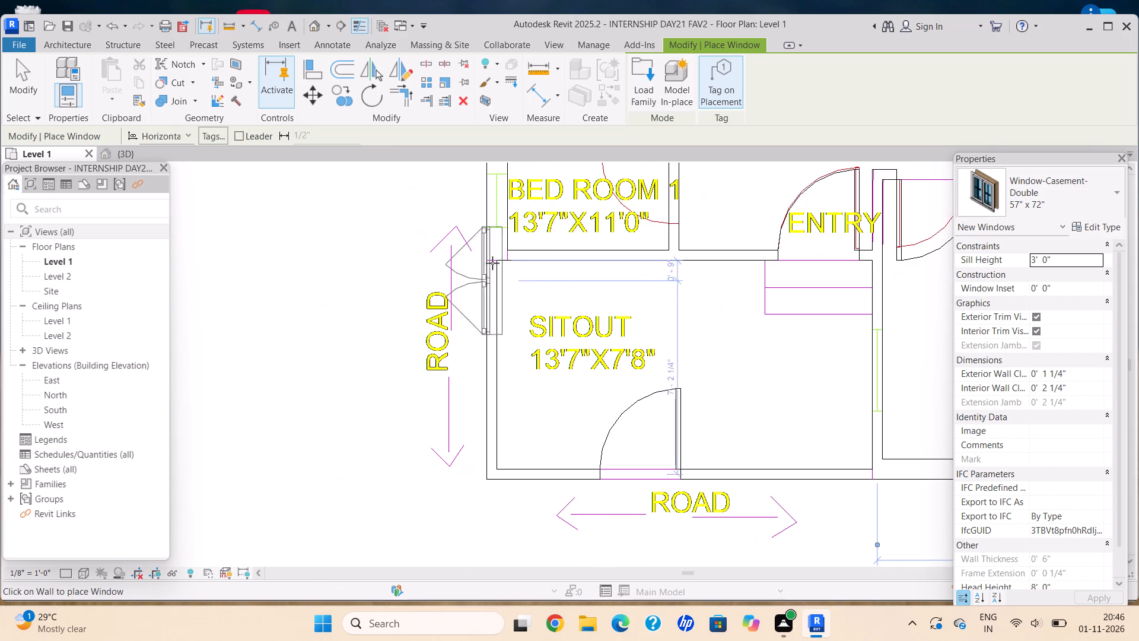
middle_click_drag(497, 271, 498, 490)
middle_click_drag(476, 290, 501, 394)
middle_click_drag(502, 420, 502, 488)
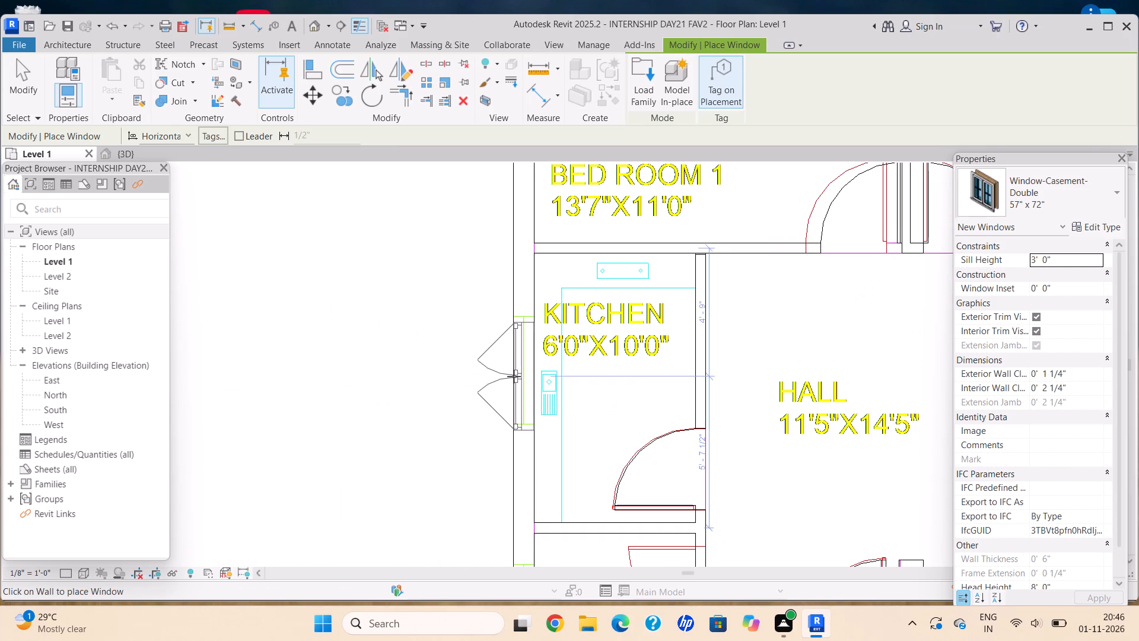
left_click(507, 373)
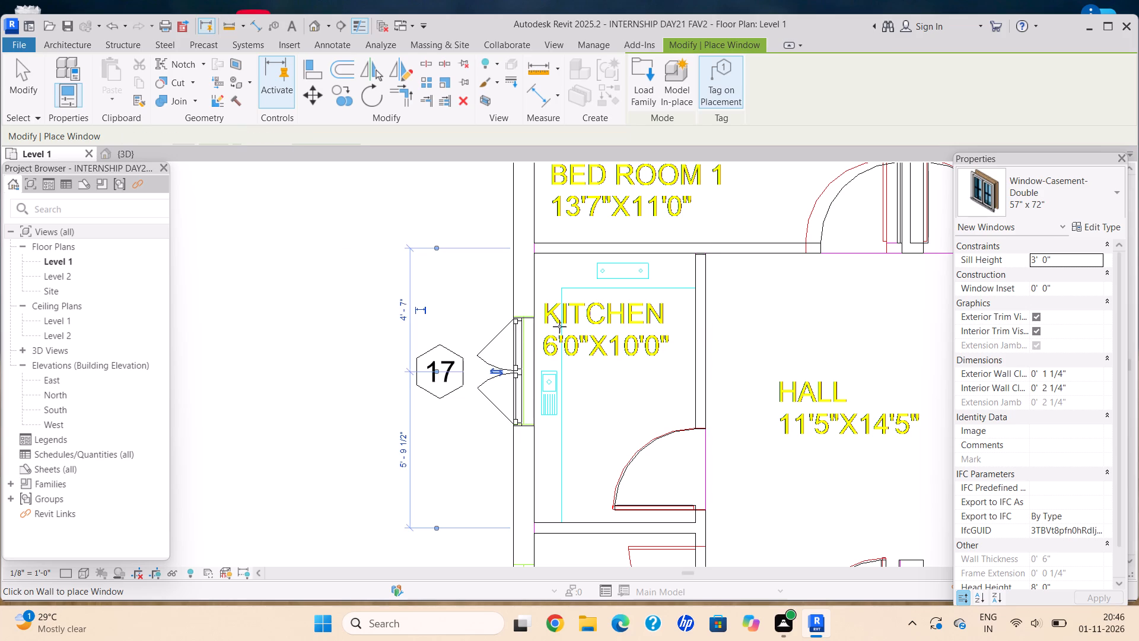
Place a Window-Casement-Double 57" x 72" in BED ROOM 1's outer side wall, over the CAD window mark.
middle_click(614, 294)
middle_click_drag(599, 313, 511, 377)
middle_click_drag(429, 430, 402, 451)
scroll(493, 343, "down", 1)
middle_click_drag(499, 350, 504, 418)
middle_click_drag(513, 465, 515, 473)
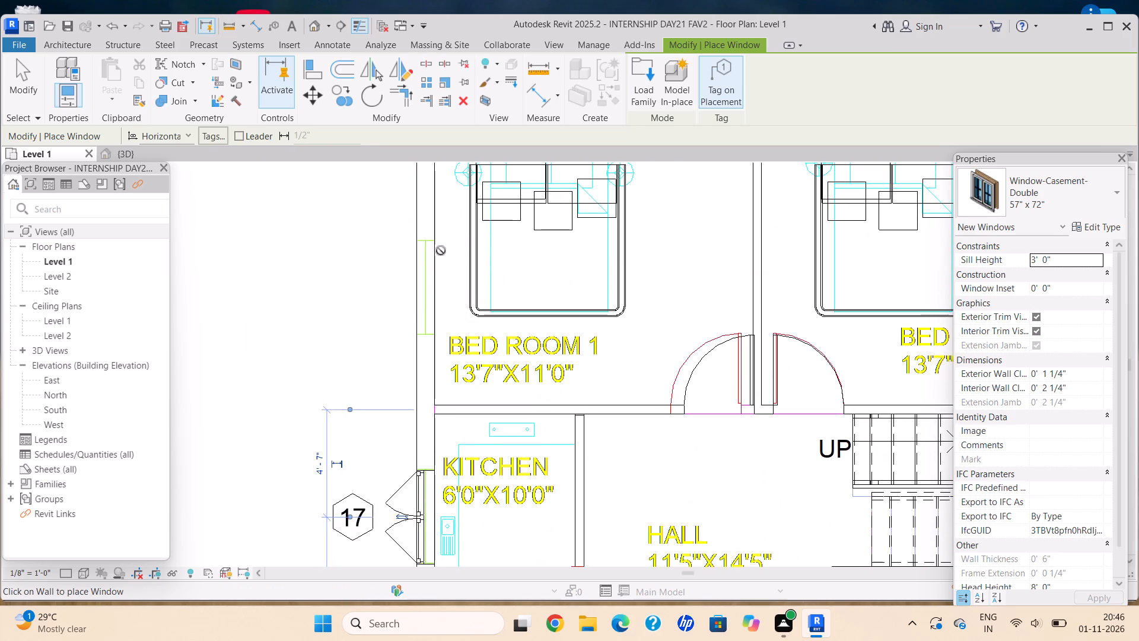
scroll(415, 283, "up", 4)
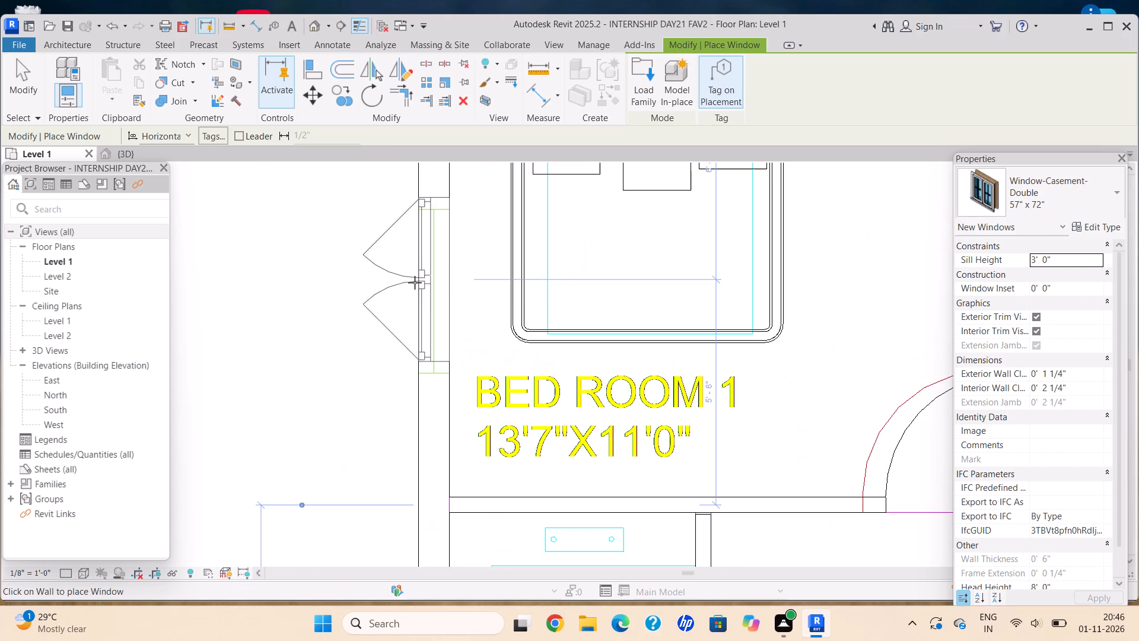
left_click(415, 290)
Place a Window-Casement-Double 57" x 72" in BED ROOM 2's outer side wall, over the CAD window mark.
scroll(600, 271, "down", 4)
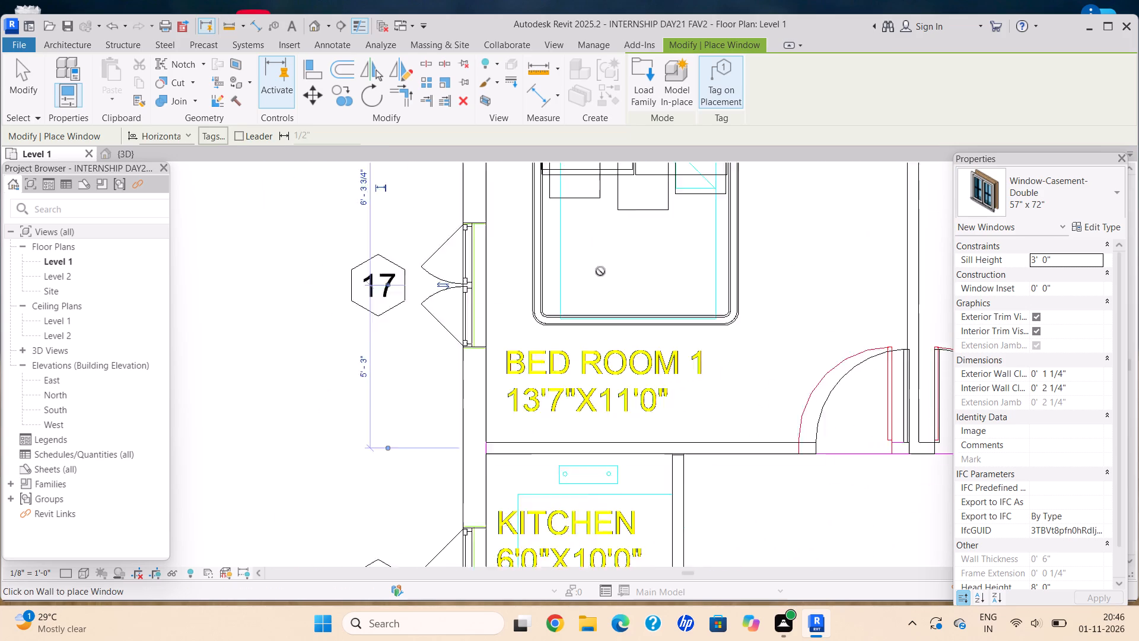
scroll(600, 271, "down", 1)
middle_click(600, 271)
middle_click_drag(596, 281, 446, 453)
scroll(488, 408, "down", 2)
middle_click_drag(750, 369, 536, 226)
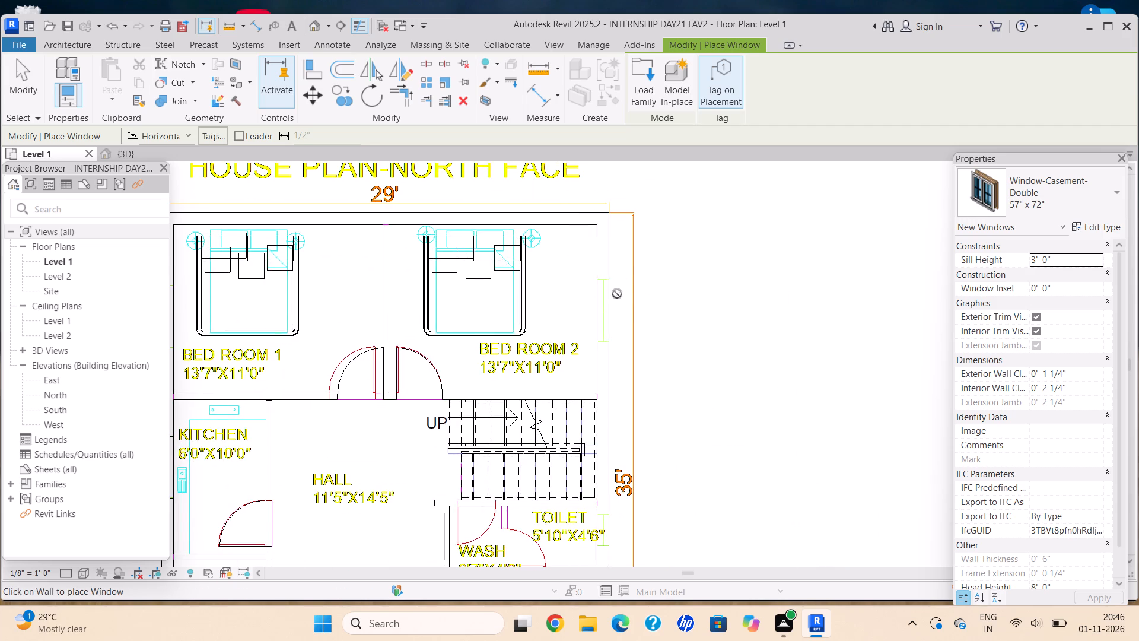
scroll(617, 293, "up", 6)
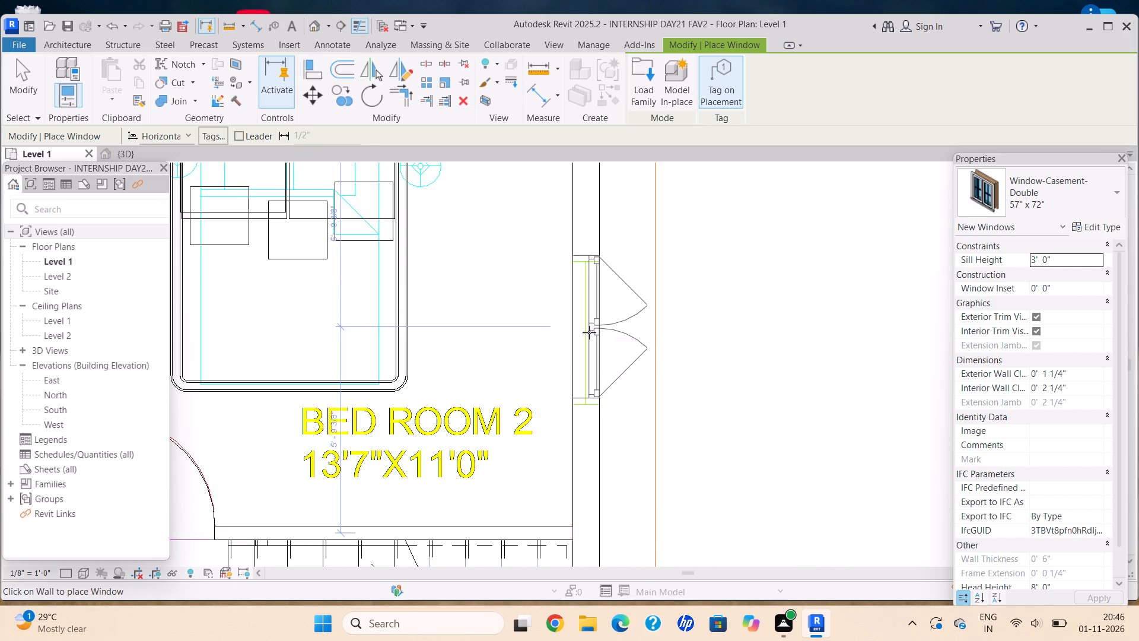
left_click(589, 335)
Examine the TOILET, BED ROOM 3 and SITOUT walls for remaining window marks, and end window placement.
scroll(535, 432, "down", 5)
middle_click_drag(533, 423, 579, 308)
middle_click_drag(598, 272, 631, 220)
middle_click_drag(668, 220, 686, 185)
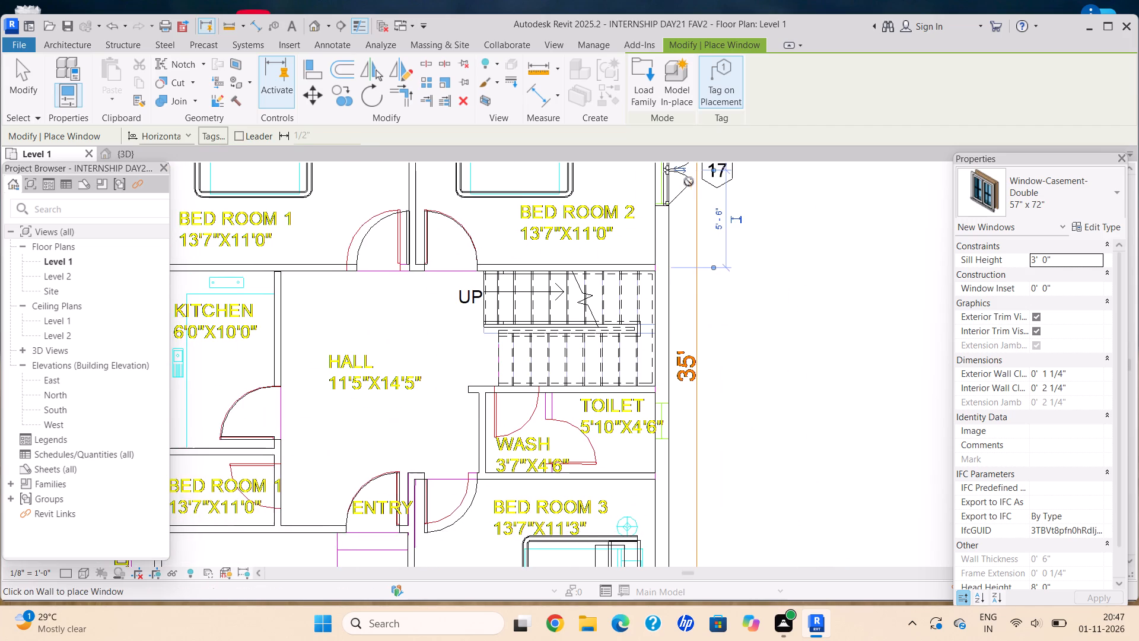
middle_click_drag(679, 326, 679, 231)
middle_click_drag(665, 427, 659, 275)
scroll(663, 338, "up", 1)
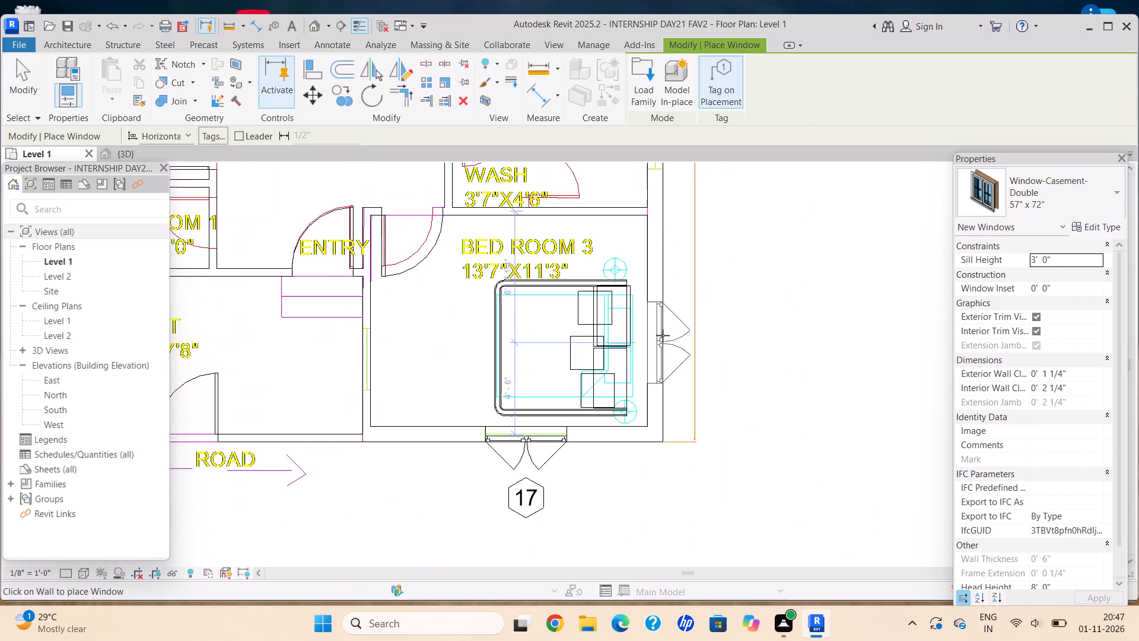
scroll(663, 335, "up", 4)
scroll(638, 326, "down", 7)
middle_click_drag(503, 271, 605, 379)
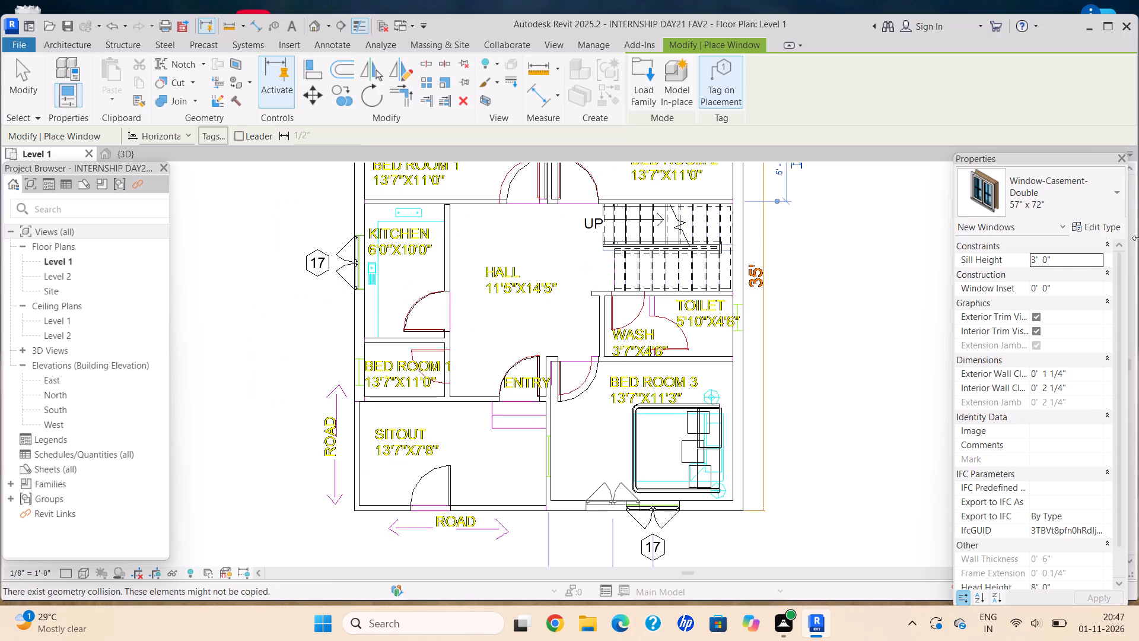
middle_click_drag(453, 350, 418, 343)
key("Escape")
key("Escape")
scroll(324, 470, "up", 4)
key("Escape")
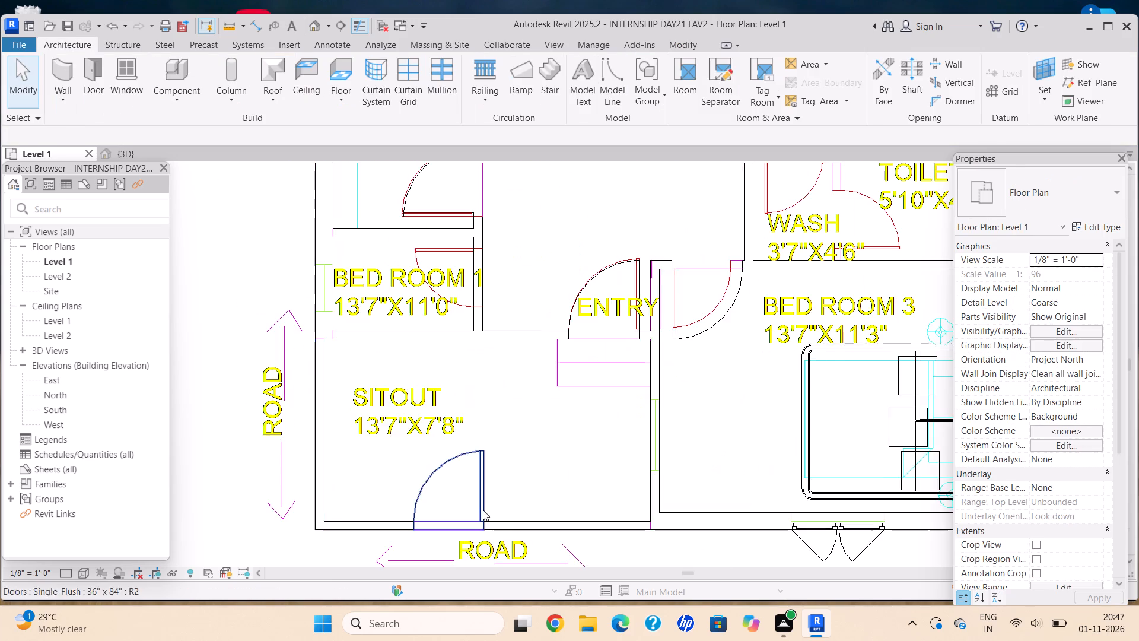
Nudge BED ROOM 3's window left along its wall until its edge meets the end of the CAD window mark.
middle_click_drag(527, 499, 244, 306)
scroll(263, 312, "up", 1)
scroll(656, 300, "up", 9)
key("Escape")
scroll(477, 342, "up", 7)
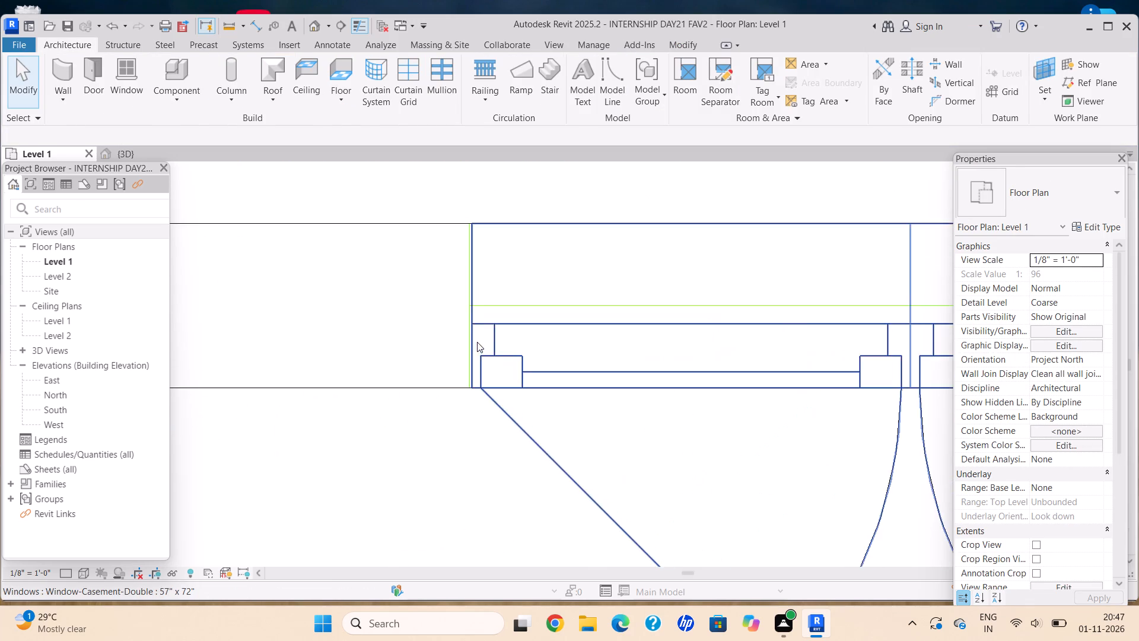
scroll(469, 320, "up", 10)
key("Escape")
left_click(468, 312)
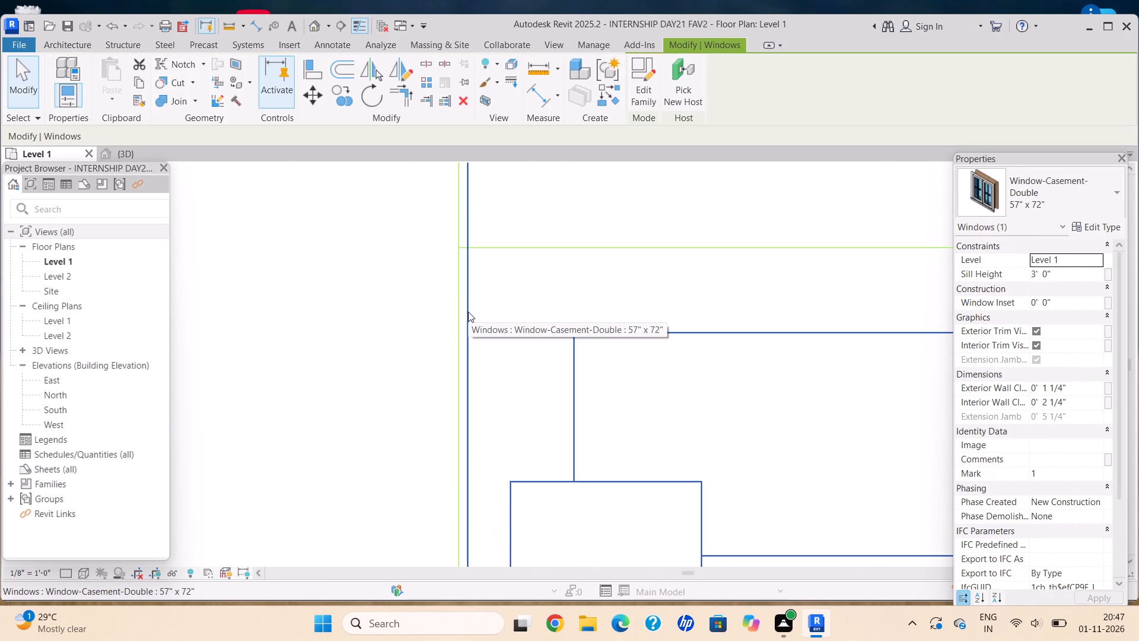
key("Left")
key("Left")
key("Left")
scroll(475, 307, "down", 13)
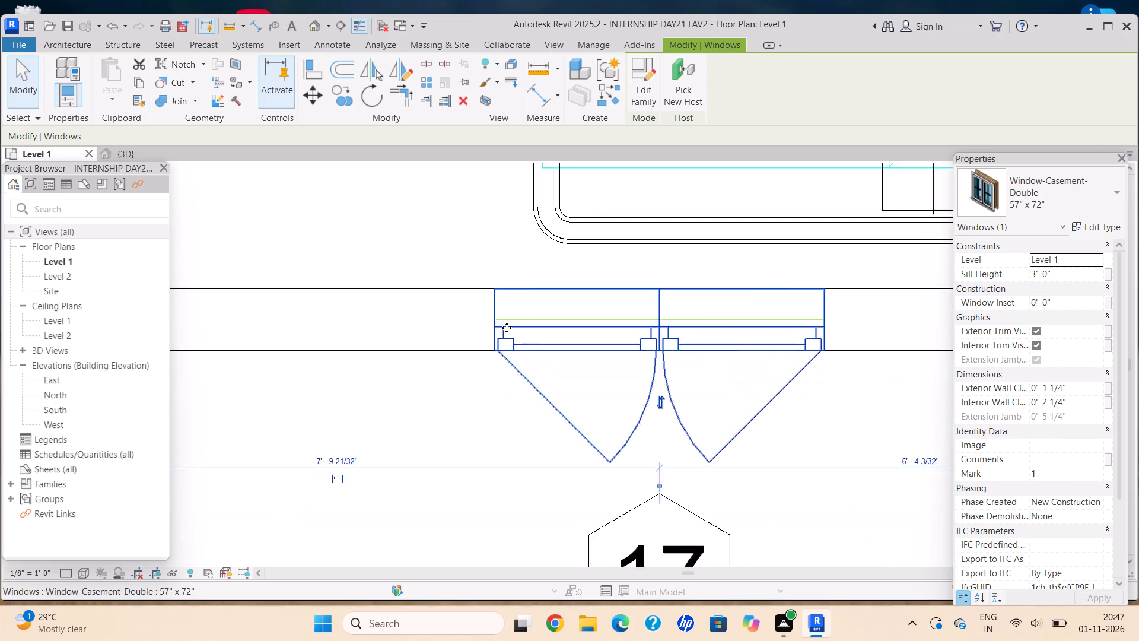
Nudge BED ROOM 2's window along its wall until its lower edge lines up with the CAD window mark.
scroll(507, 328, "down", 14)
middle_click_drag(557, 248, 434, 398)
middle_click_drag(626, 274, 446, 459)
scroll(435, 467, "down", 1)
middle_click_drag(547, 239, 628, 429)
scroll(623, 425, "down", 1)
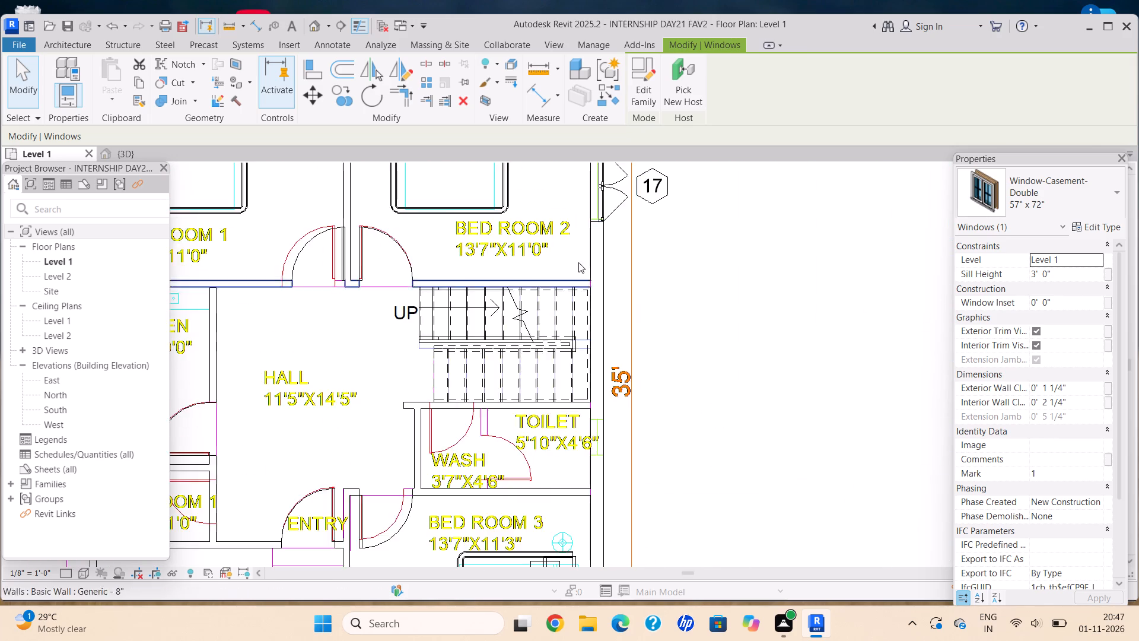
scroll(578, 262, "up", 5)
scroll(577, 255, "down", 1)
middle_click_drag(577, 255, 642, 493)
scroll(692, 388, "up", 17)
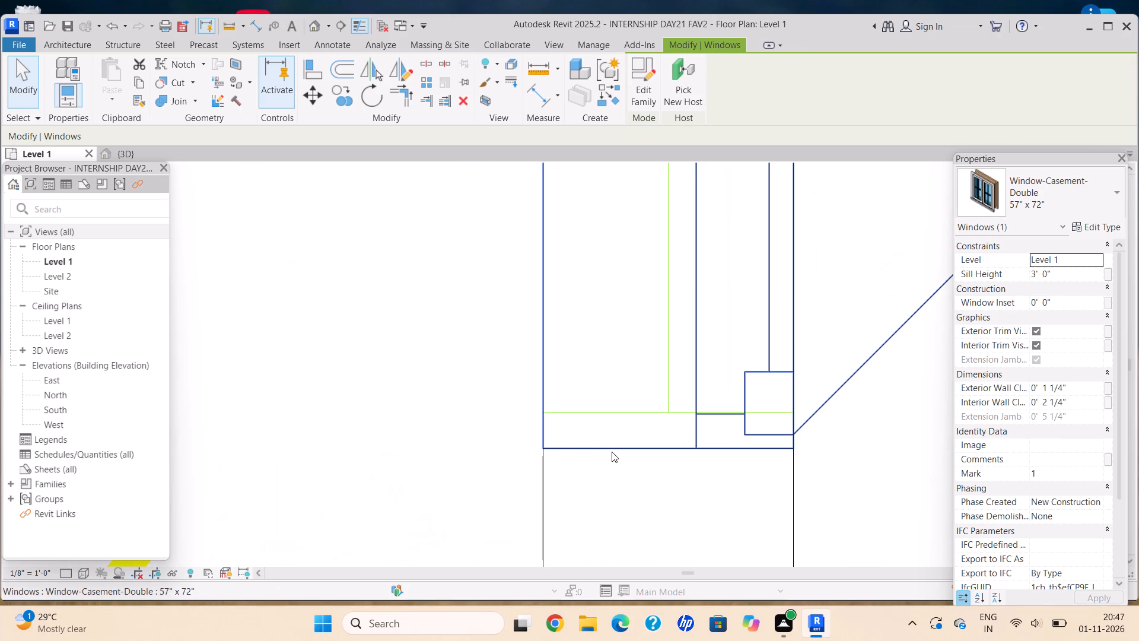
left_click(612, 445)
key("Up")
key("Up")
key("Up")
key("Up")
key("Up")
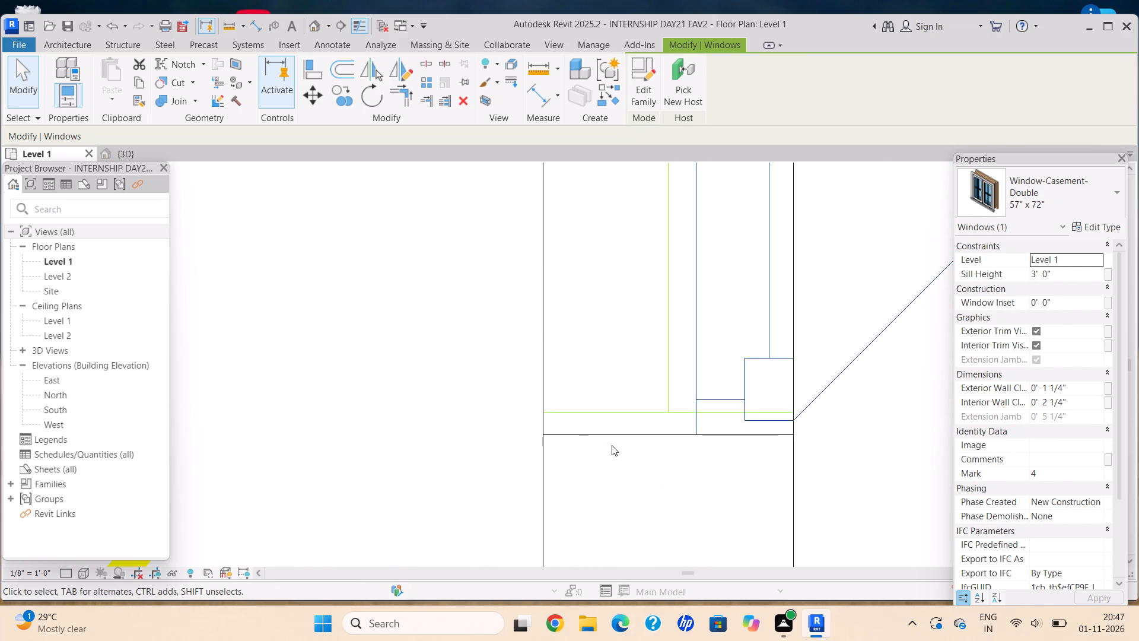
key("Up")
key("Up")
key("Up")
key("Up")
key("Up")
key("Up")
scroll(715, 421, "up", 4)
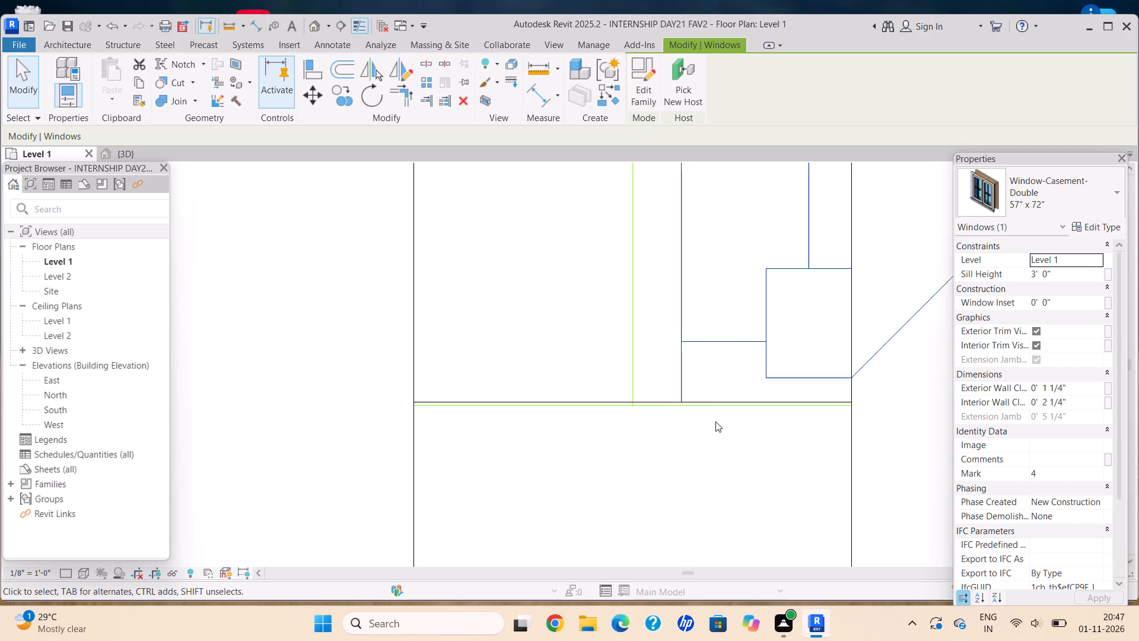
scroll(715, 421, "up", 4)
key("Down")
key("Down")
scroll(716, 412, "down", 20)
scroll(716, 412, "down", 6)
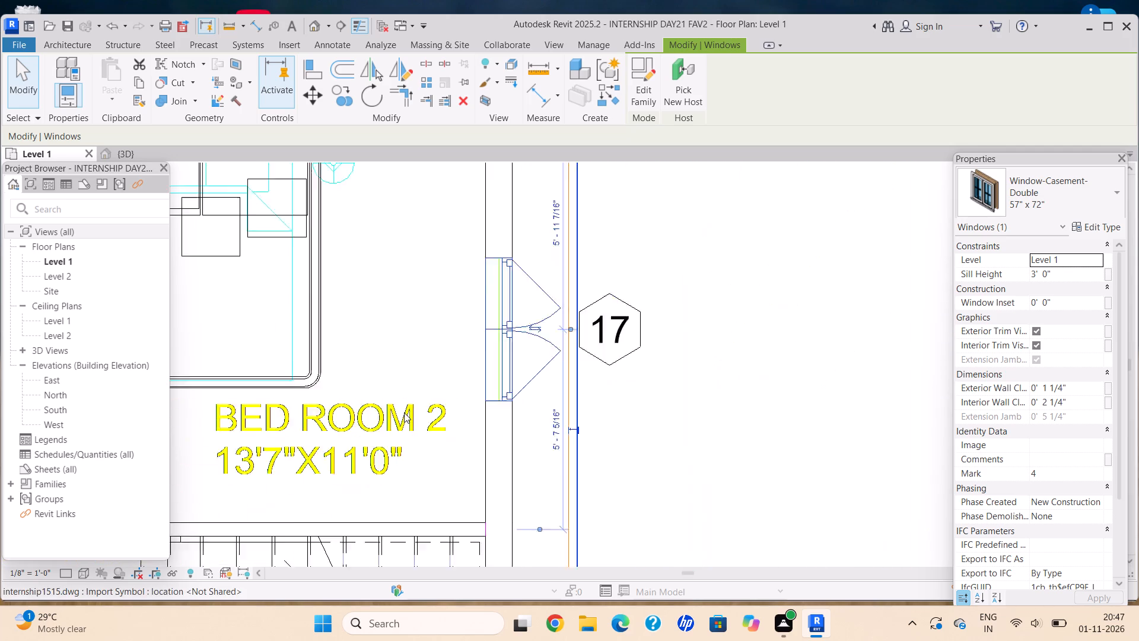
Nudge BED ROOM 1's window down along its wall until its lower edge lines up with the CAD window mark.
middle_click_drag(377, 386, 489, 378)
scroll(441, 378, "down", 3)
middle_click_drag(590, 384, 642, 384)
middle_click_drag(435, 398, 578, 341)
scroll(578, 339, "down", 1)
middle_click_drag(406, 363, 421, 362)
scroll(374, 322, "up", 3)
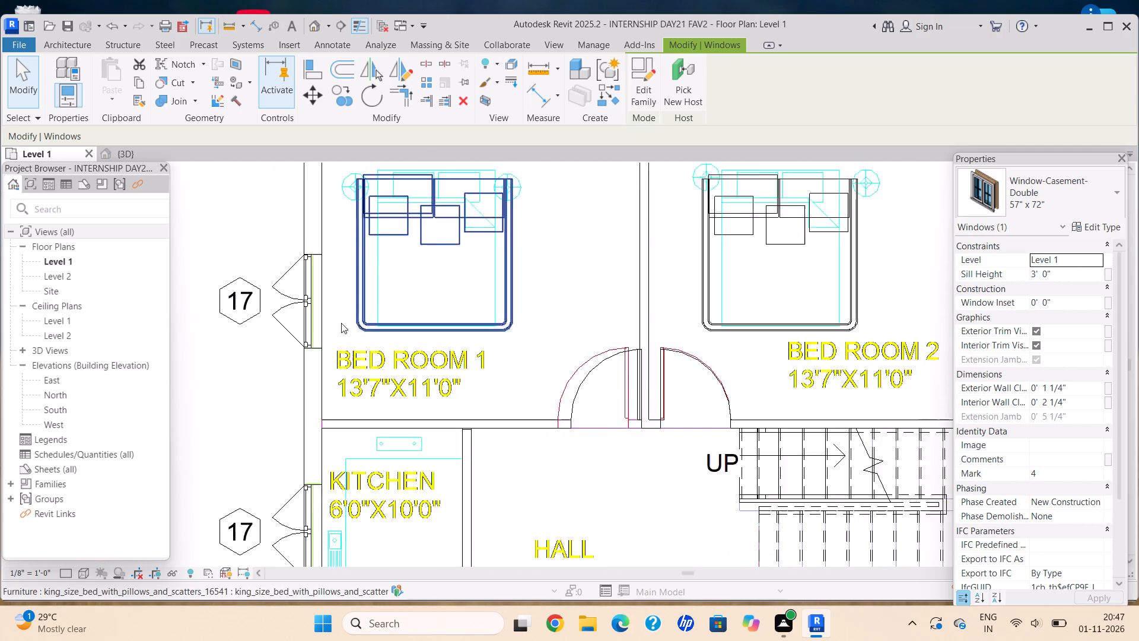
scroll(341, 323, "up", 14)
left_click(332, 350)
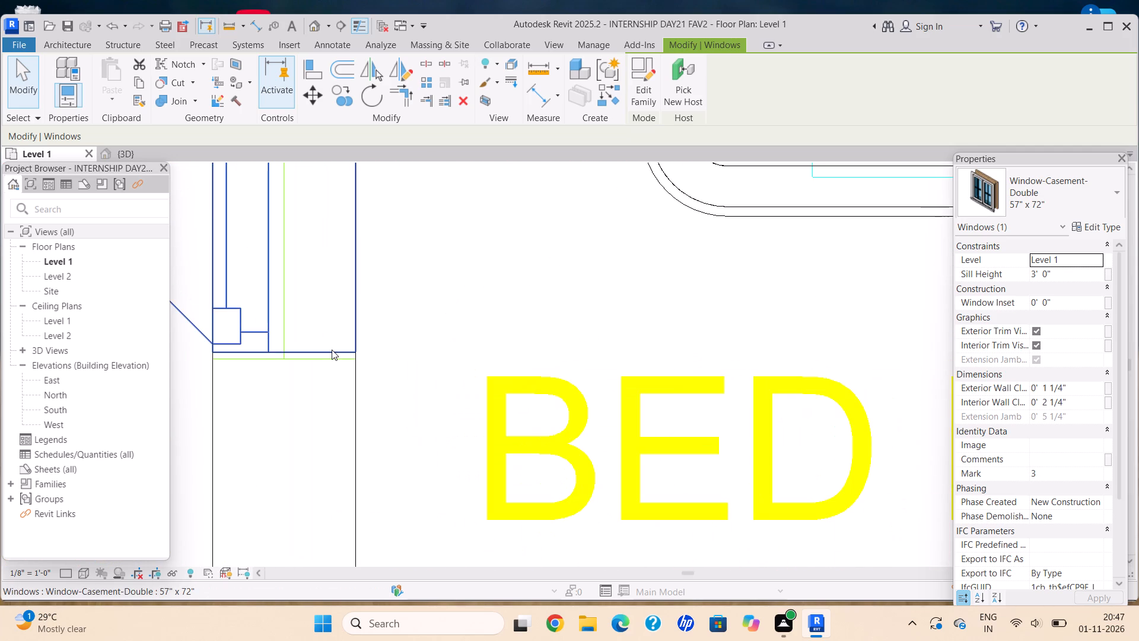
key("Down")
key("Down")
scroll(351, 423, "down", 12)
Nudge the KITCHEN window along its wall until its upper edge lines up with the CAD window mark.
middle_click_drag(368, 385, 400, 316)
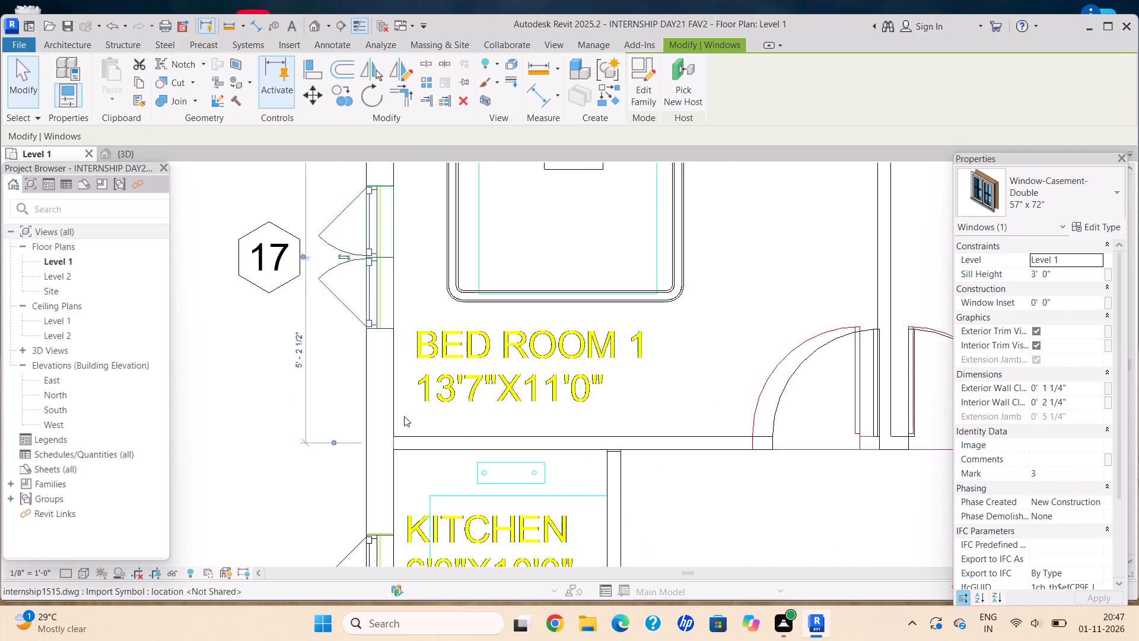
middle_click_drag(403, 417, 443, 270)
scroll(420, 402, "up", 8)
left_click(429, 367)
key("Up")
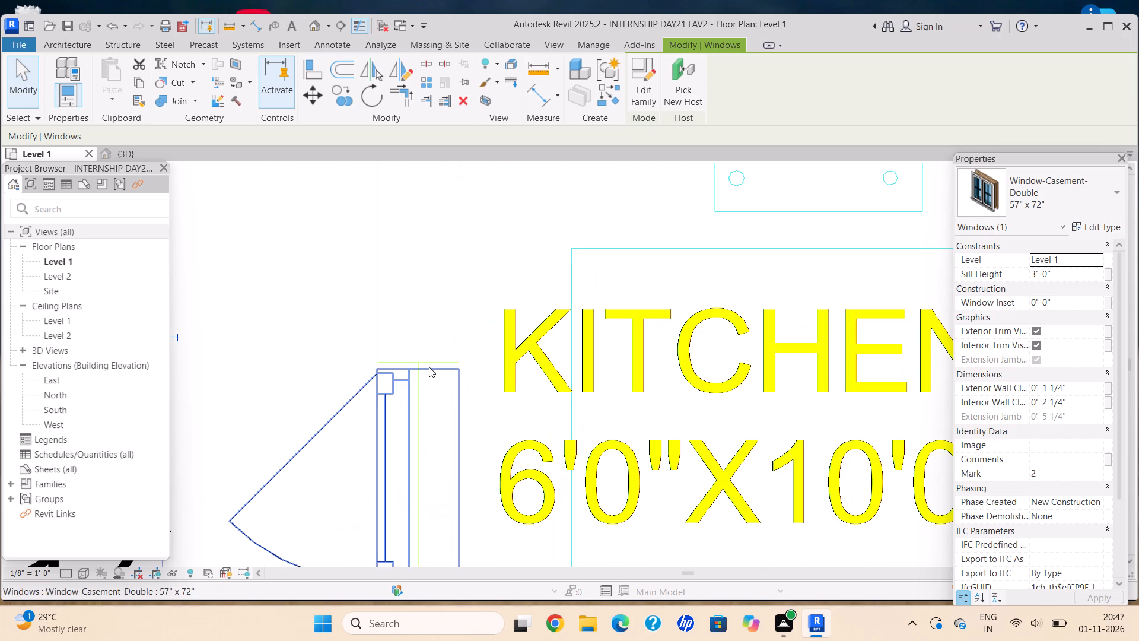
key("Up")
key("Up")
scroll(441, 360, "up", 6)
key("Down")
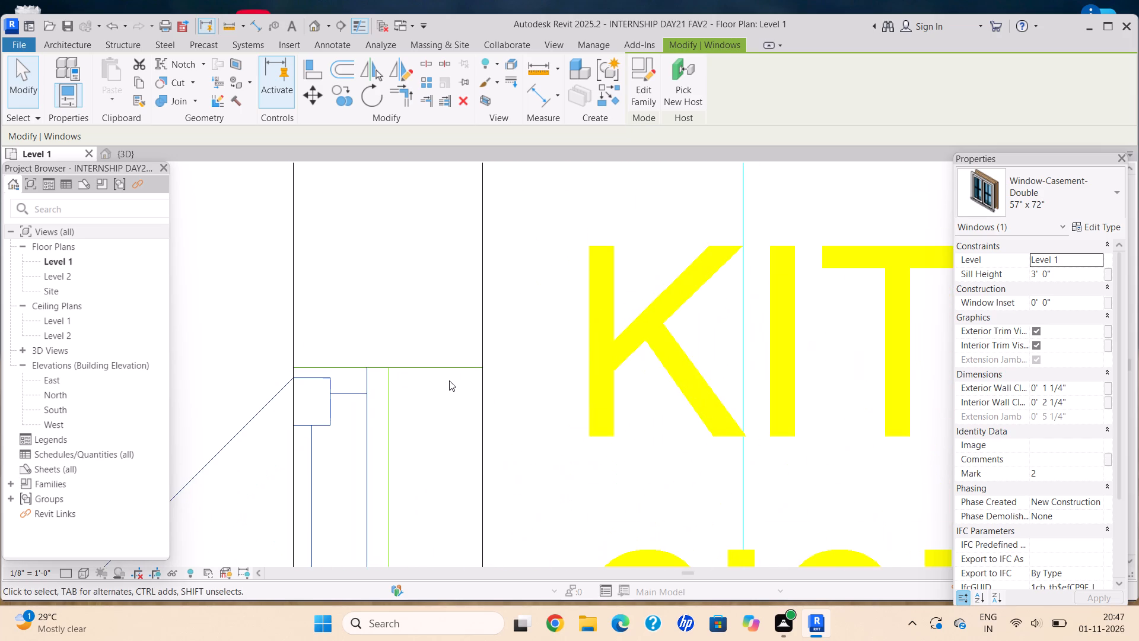
scroll(453, 394, "down", 13)
Review the whole floor plan, checking the placed windows and beds against the CAD drawing.
middle_click_drag(455, 412, 454, 283)
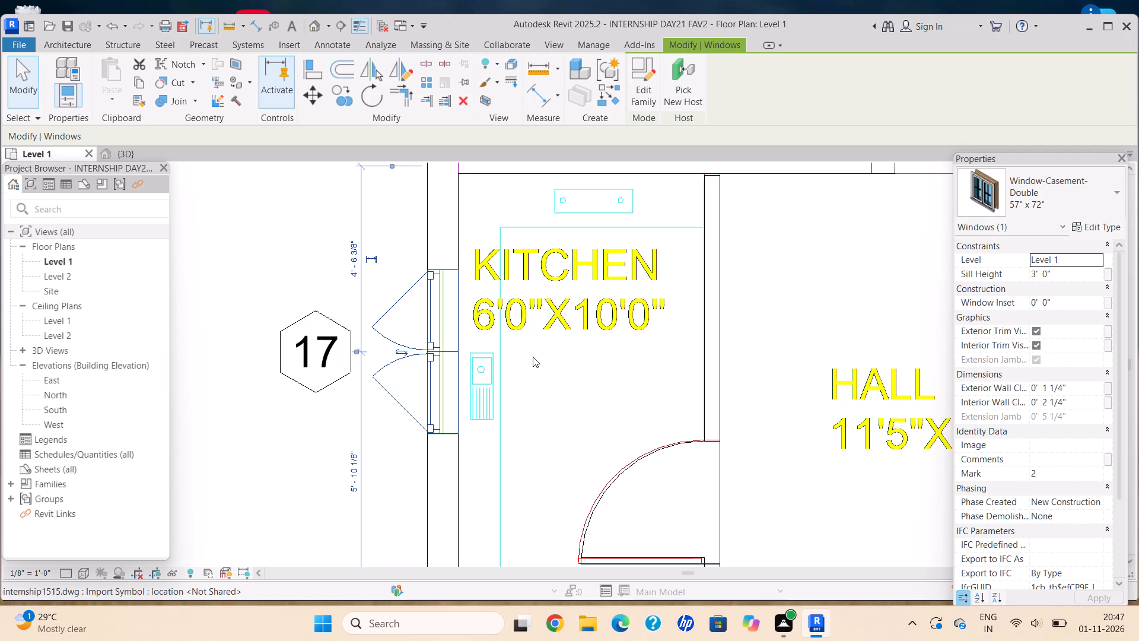
middle_click_drag(504, 345, 470, 337)
scroll(456, 381, "down", 11)
middle_click_drag(464, 392, 393, 375)
middle_click_drag(494, 396, 482, 379)
middle_click_drag(467, 350, 447, 294)
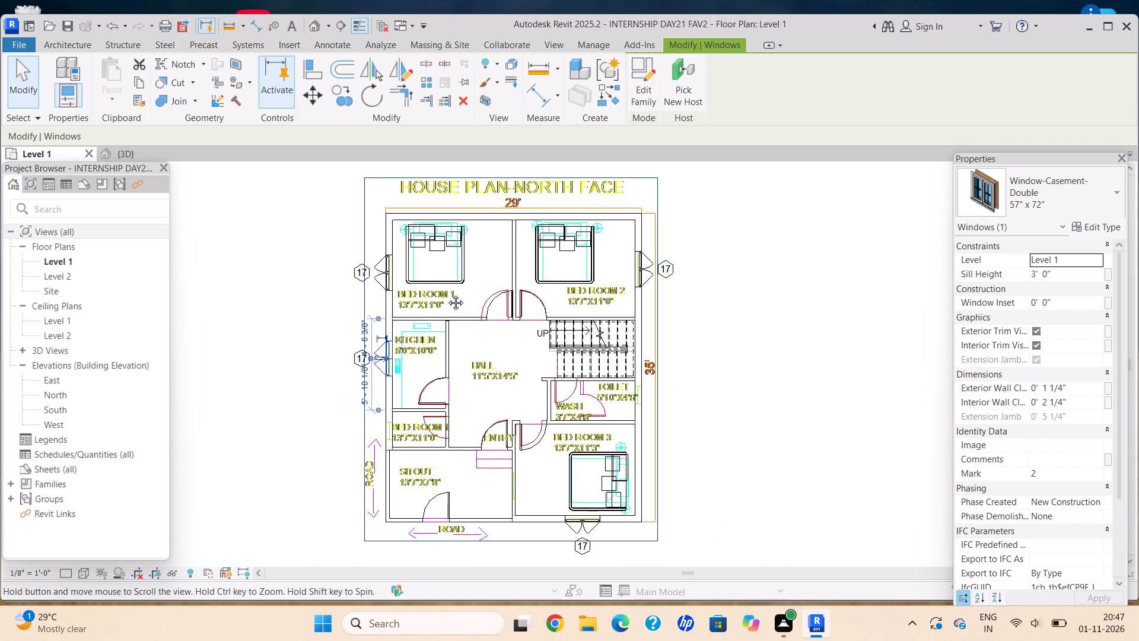
middle_click_drag(447, 294, 446, 288)
scroll(437, 361, "up", 7)
scroll(486, 402, "down", 9)
middle_click_drag(550, 389, 472, 386)
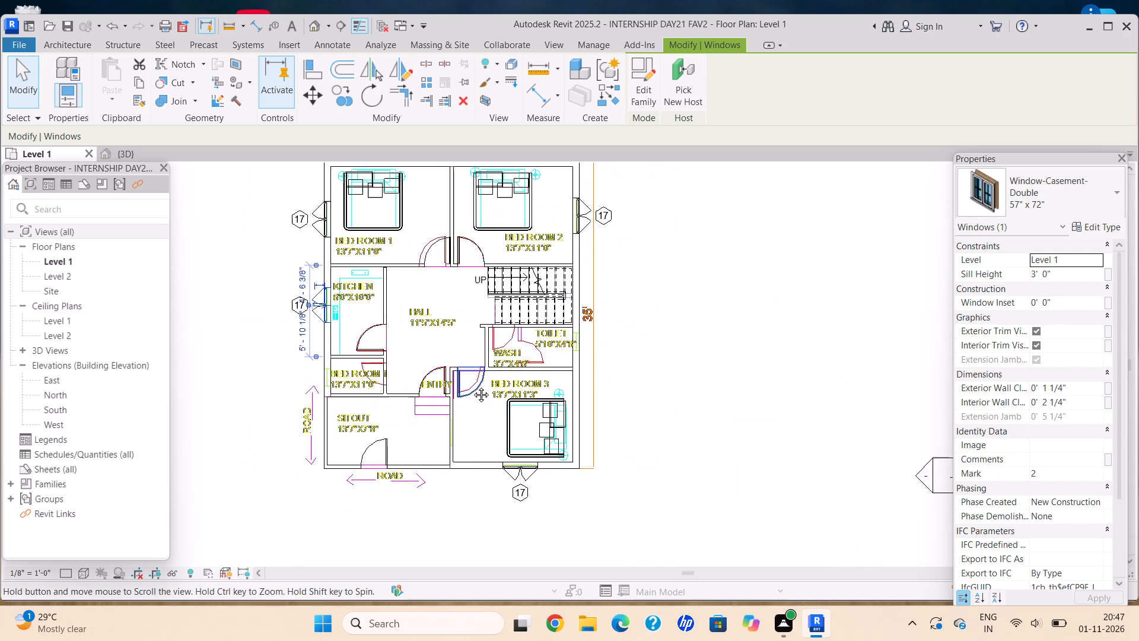
Nudge BED ROOM 3's bed slightly toward the outer wall behind its headboard.
key("Escape")
scroll(547, 439, "up", 12)
left_click(546, 430)
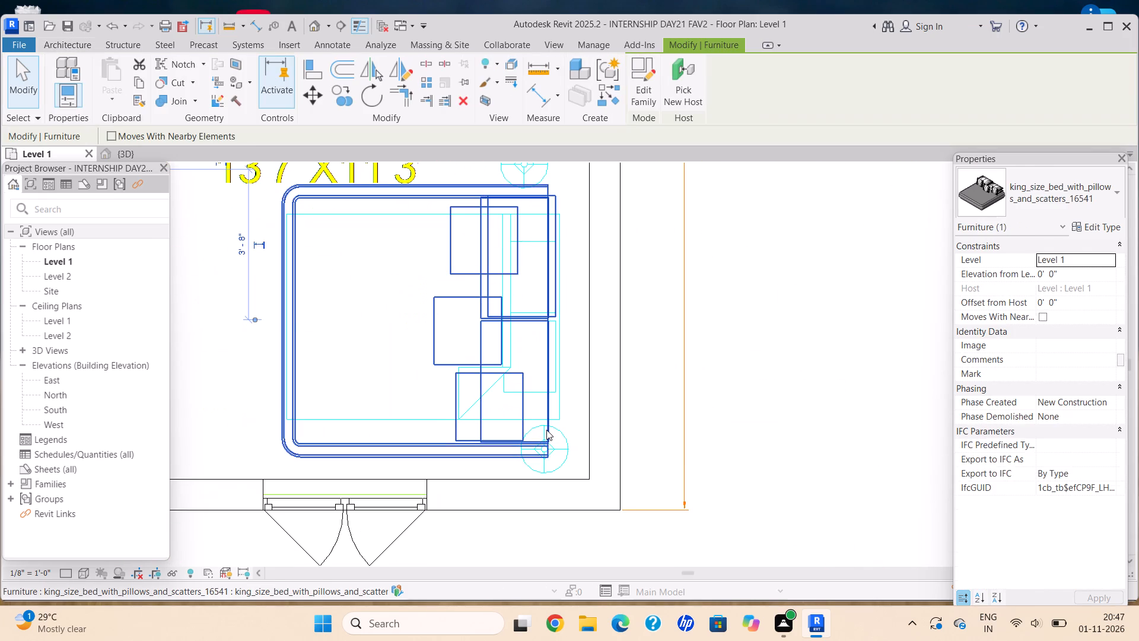
key("Right")
scroll(520, 420, "down", 3)
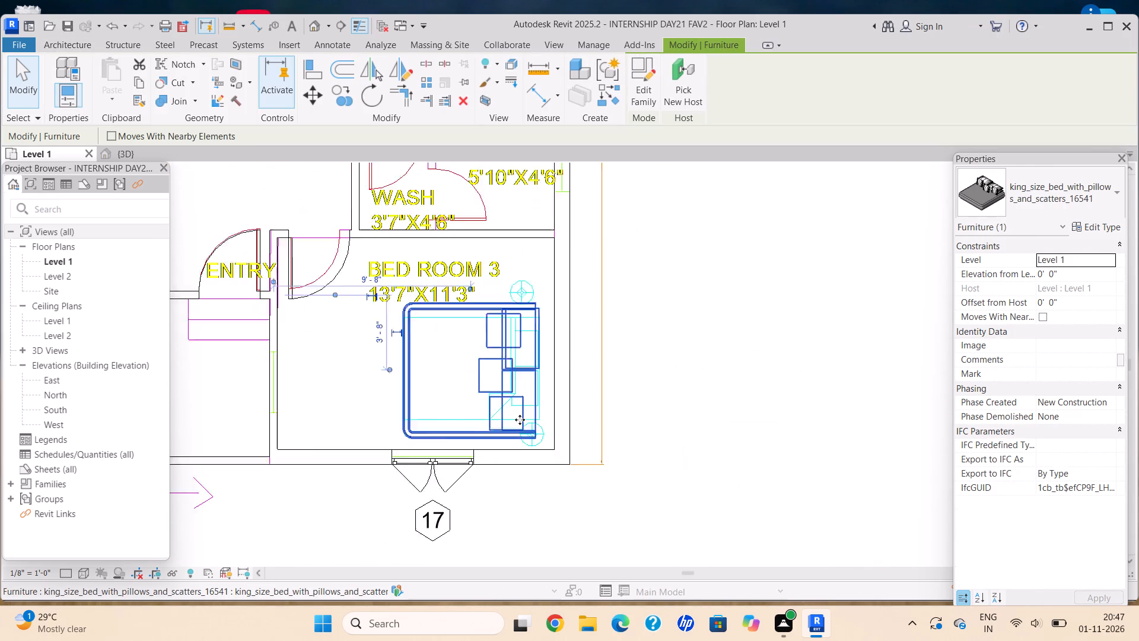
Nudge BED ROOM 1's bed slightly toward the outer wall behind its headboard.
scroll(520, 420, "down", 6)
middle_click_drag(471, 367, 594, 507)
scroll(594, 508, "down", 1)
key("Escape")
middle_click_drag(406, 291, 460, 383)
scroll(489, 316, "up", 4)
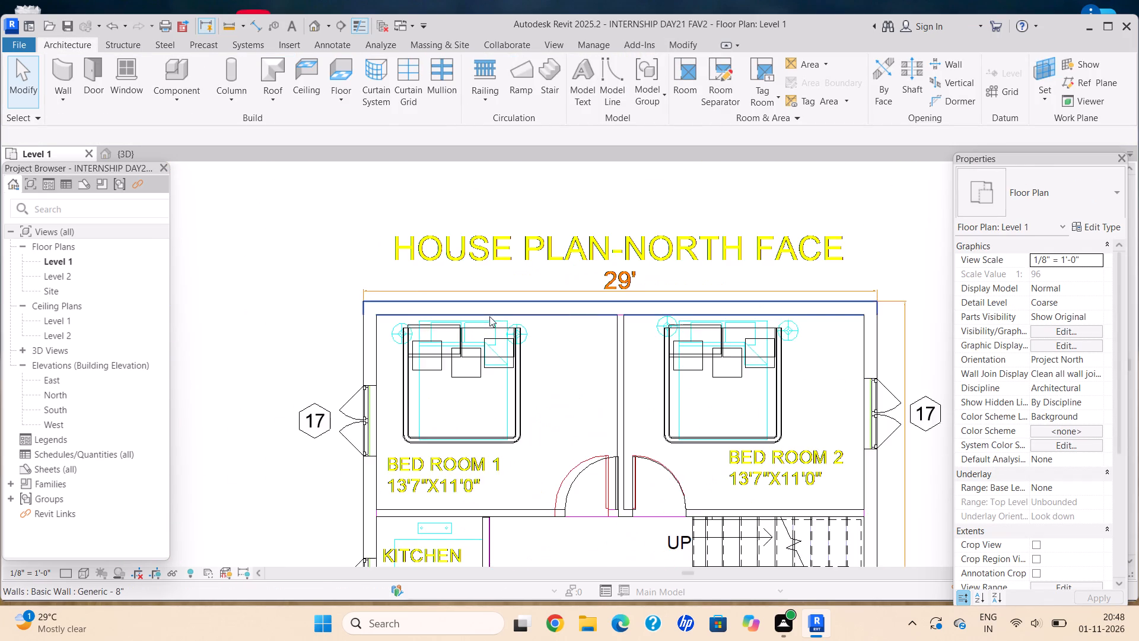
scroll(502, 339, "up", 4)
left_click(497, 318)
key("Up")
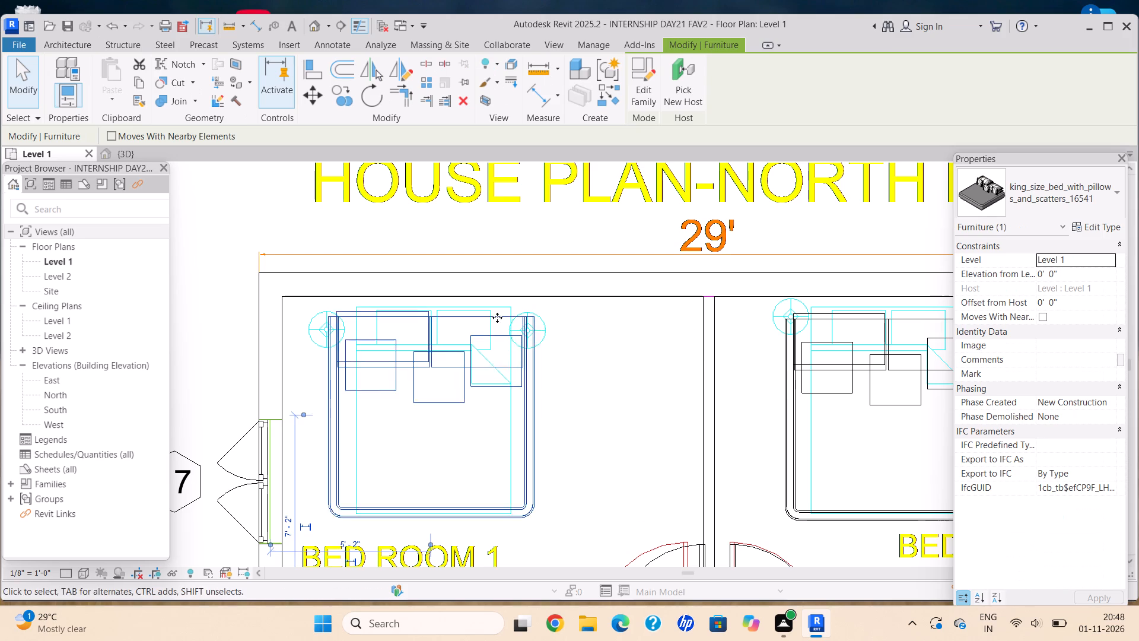
Shift BED ROOM 1's bed toward the room's middle and back, settling it over the CAD bed outline.
left_click_drag(526, 349, 666, 412)
scroll(666, 412, "down", 4)
middle_click_drag(658, 407, 505, 372)
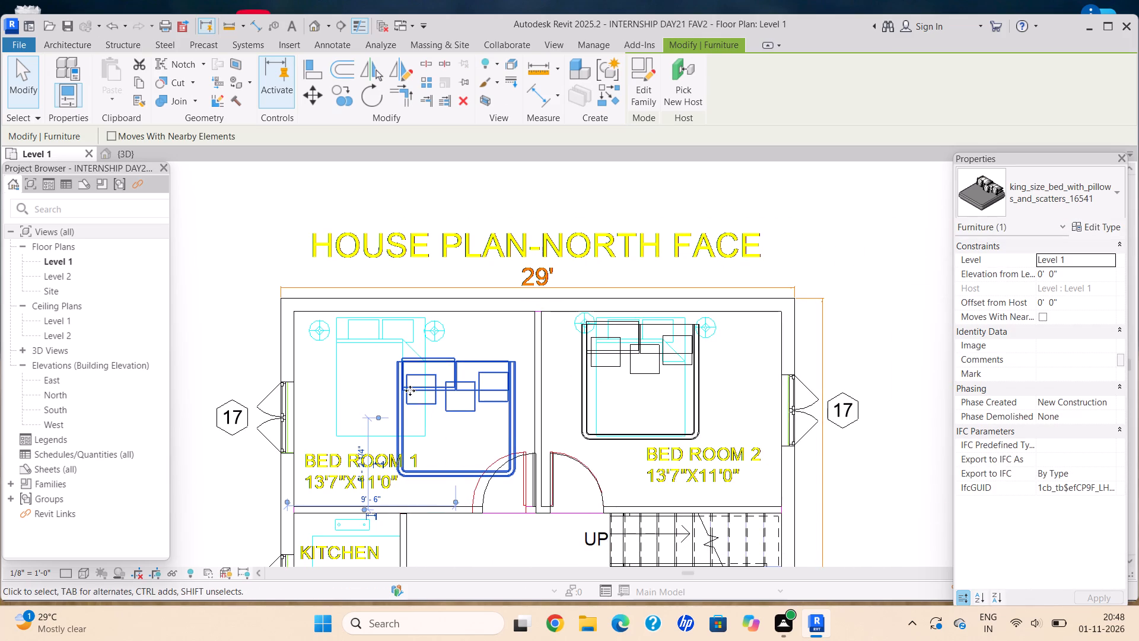
left_click(408, 392)
key("Left")
key("Left")
key("Left")
key("Left")
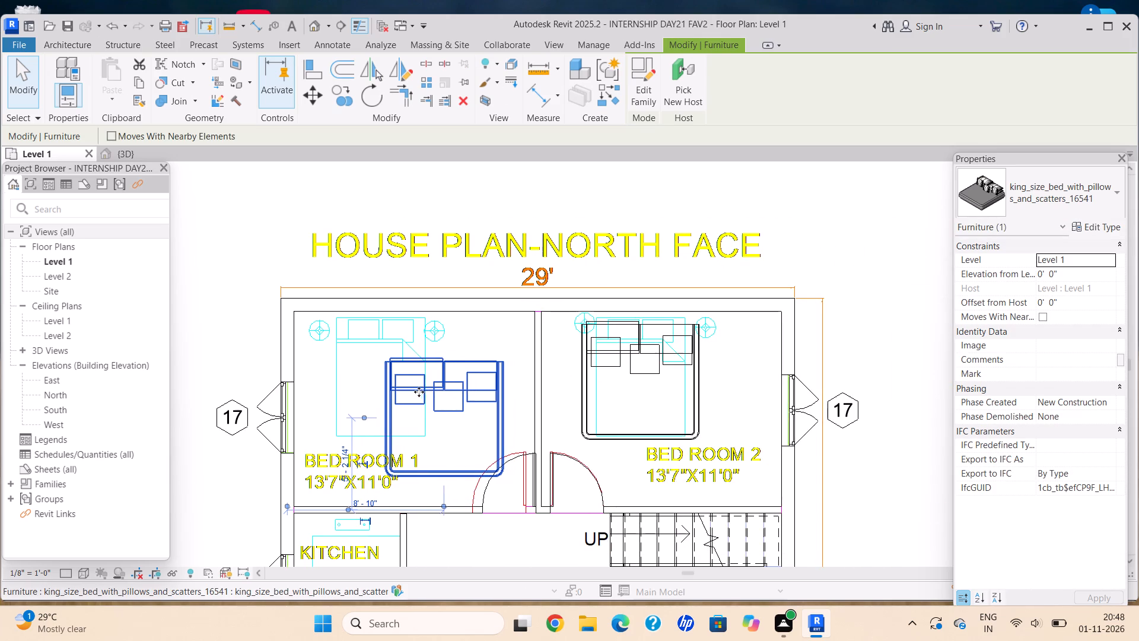
left_click_drag(392, 415, 330, 379)
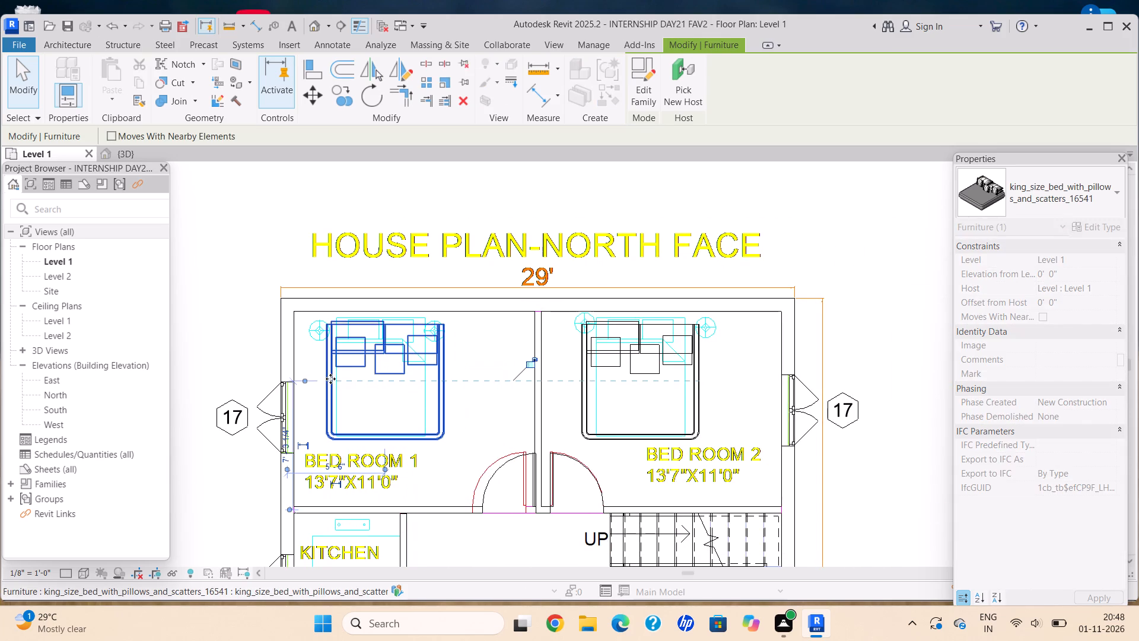
Nudge BED ROOM 1's bed slightly toward the outer window wall, centring it over the CAD bed outline.
scroll(489, 417, "down", 3)
middle_click(490, 417)
middle_click_drag(490, 417, 522, 405)
scroll(599, 283, "up", 3)
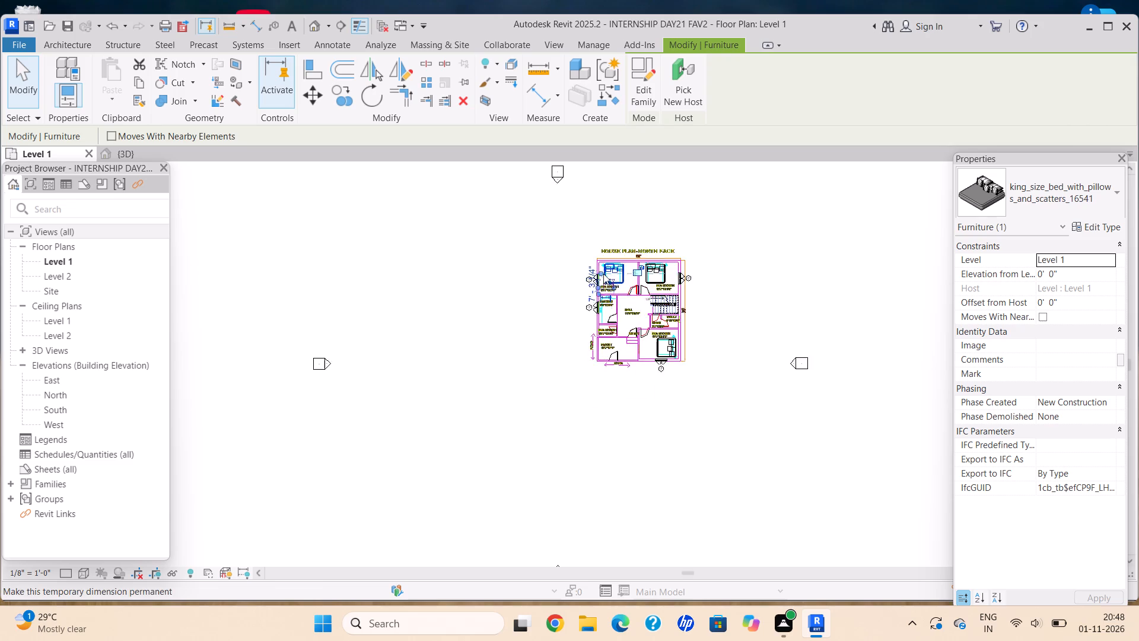
scroll(603, 274, "up", 5)
key("Escape")
scroll(650, 262, "up", 9)
scroll(626, 310, "up", 2)
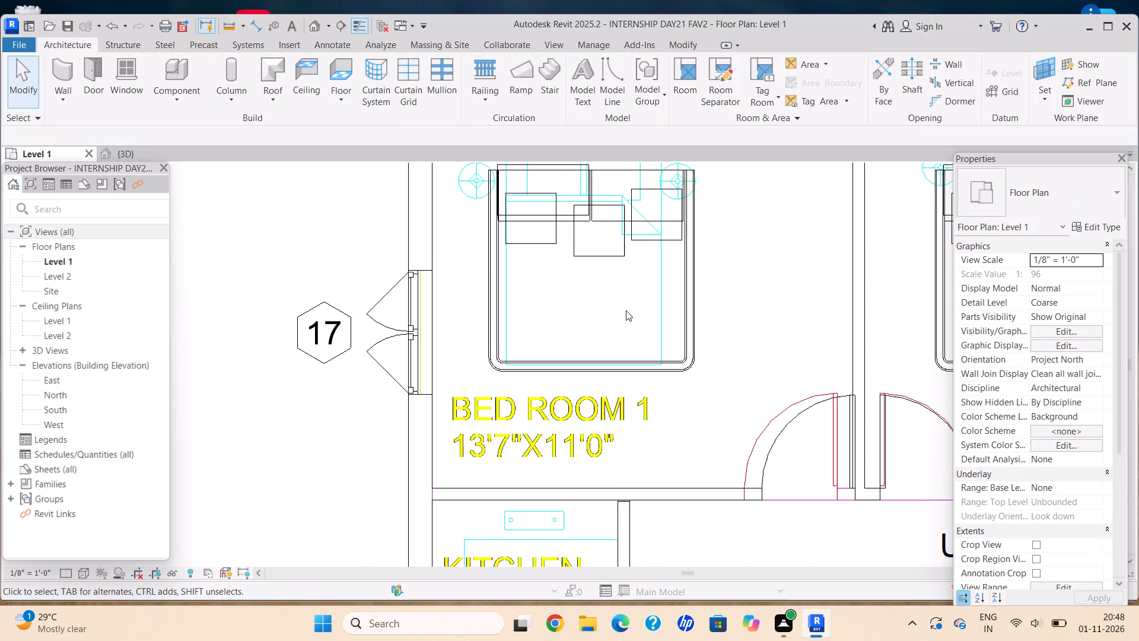
left_click_drag(473, 329, 448, 328)
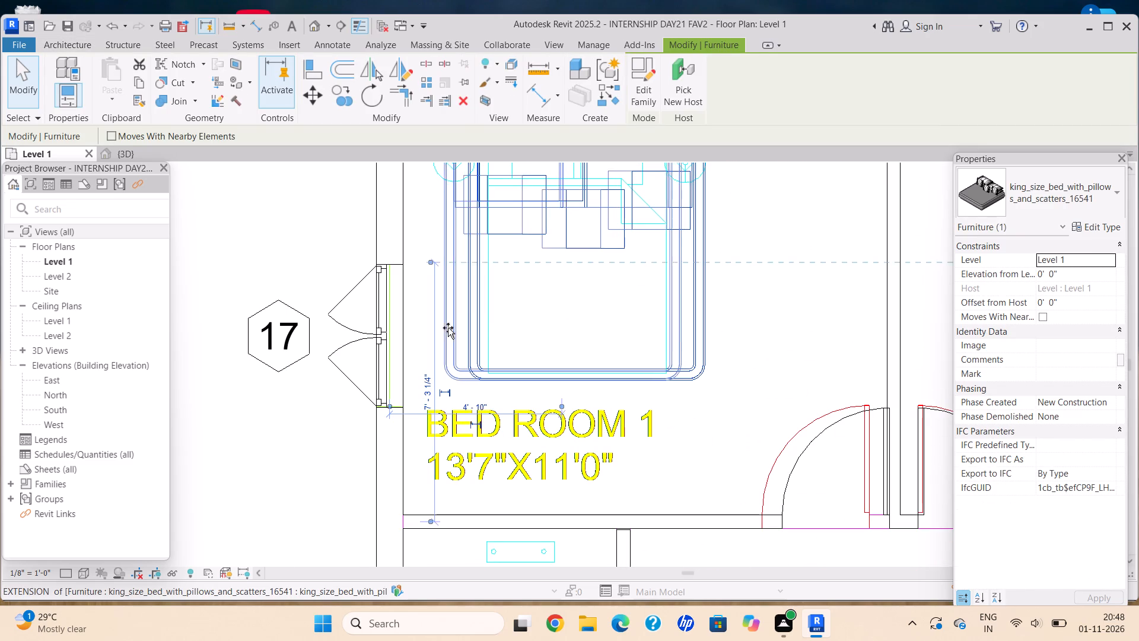
left_click_drag(448, 328, 456, 328)
key("Escape")
Examine the rest of the floor plan, from the hall to the sitout and BED ROOM 3, for CAD windows still without a modelled window.
scroll(623, 446, "down", 1)
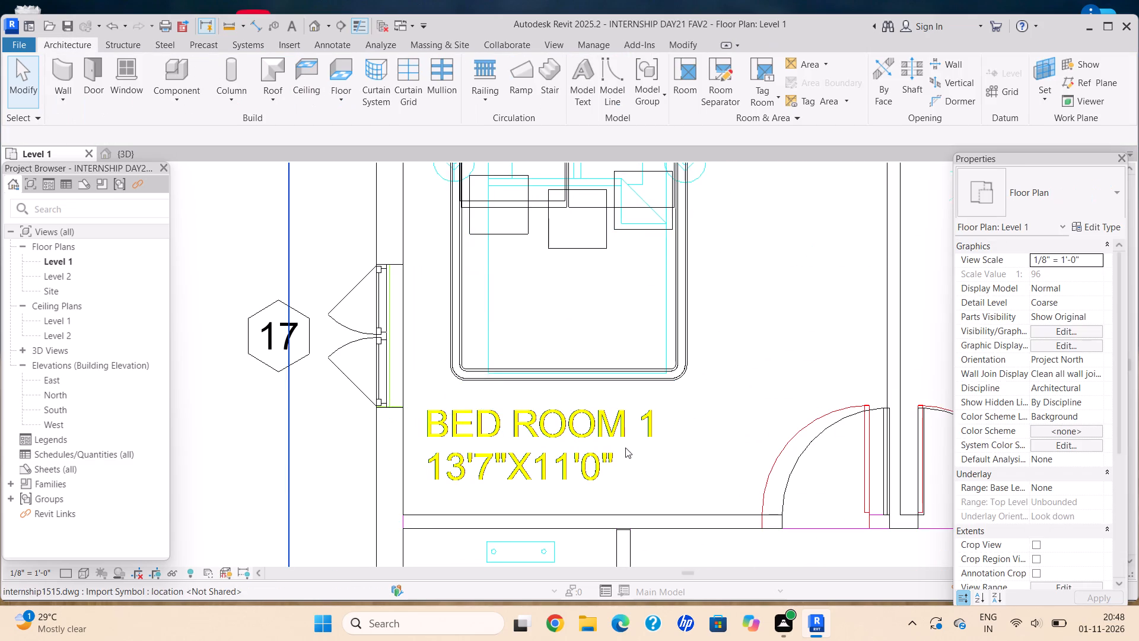
scroll(625, 448, "down", 9)
middle_click_drag(600, 419, 440, 319)
middle_click_drag(469, 423, 555, 350)
scroll(556, 361, "up", 11)
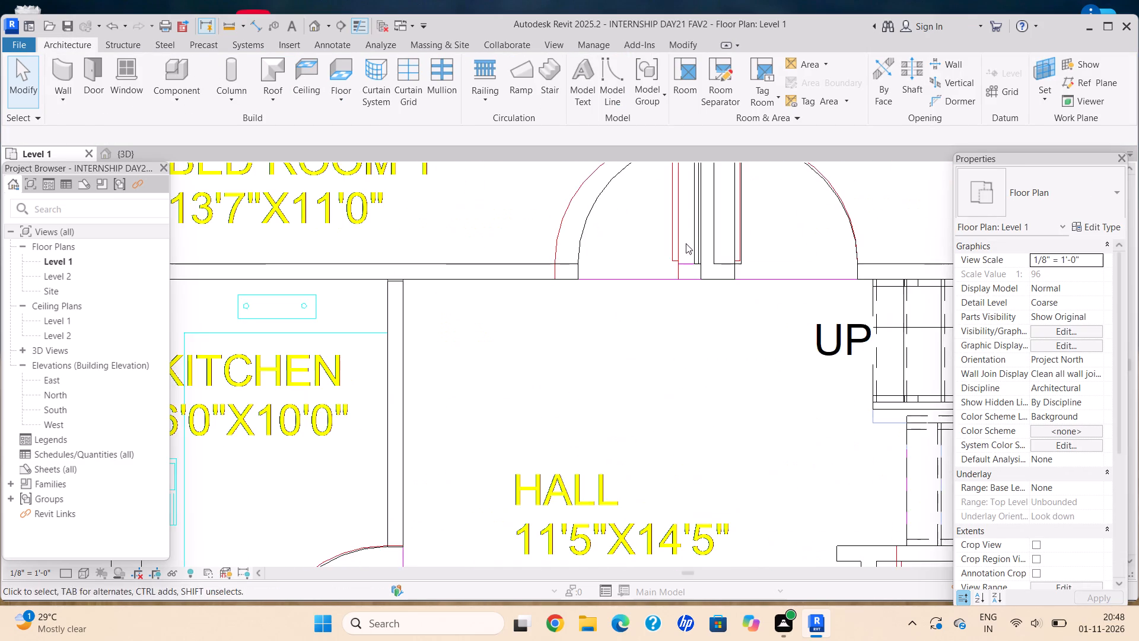
scroll(697, 266, "up", 5)
scroll(621, 394, "down", 9)
scroll(607, 445, "down", 8)
middle_click_drag(601, 446, 489, 285)
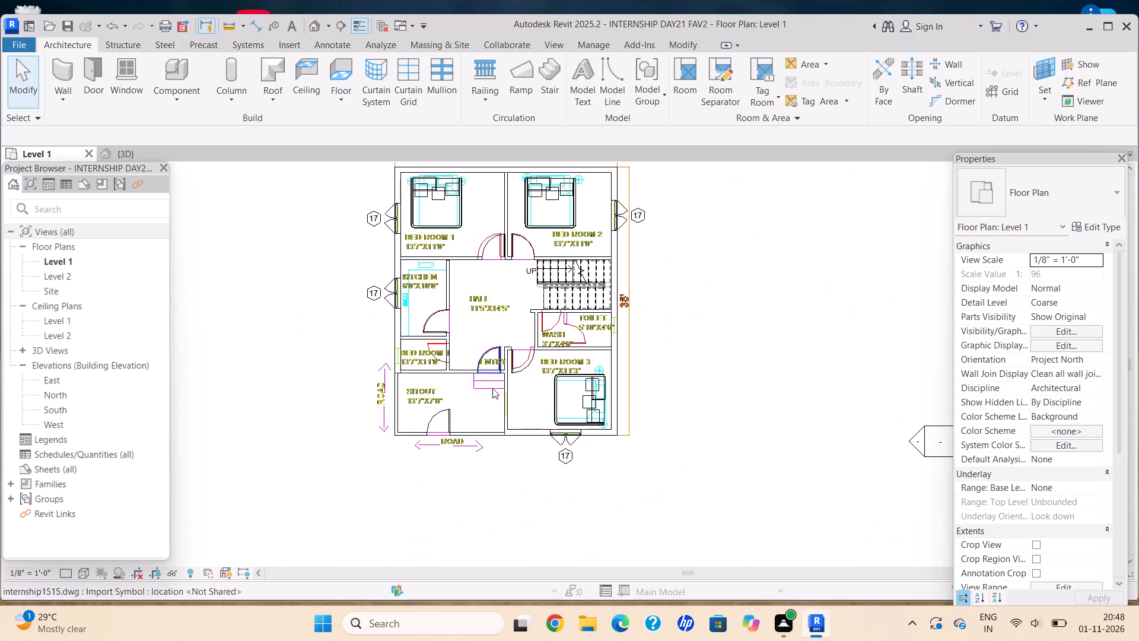
middle_click_drag(508, 445, 521, 353)
key("Escape")
scroll(251, 231, "down", 1)
middle_click_drag(266, 224, 281, 256)
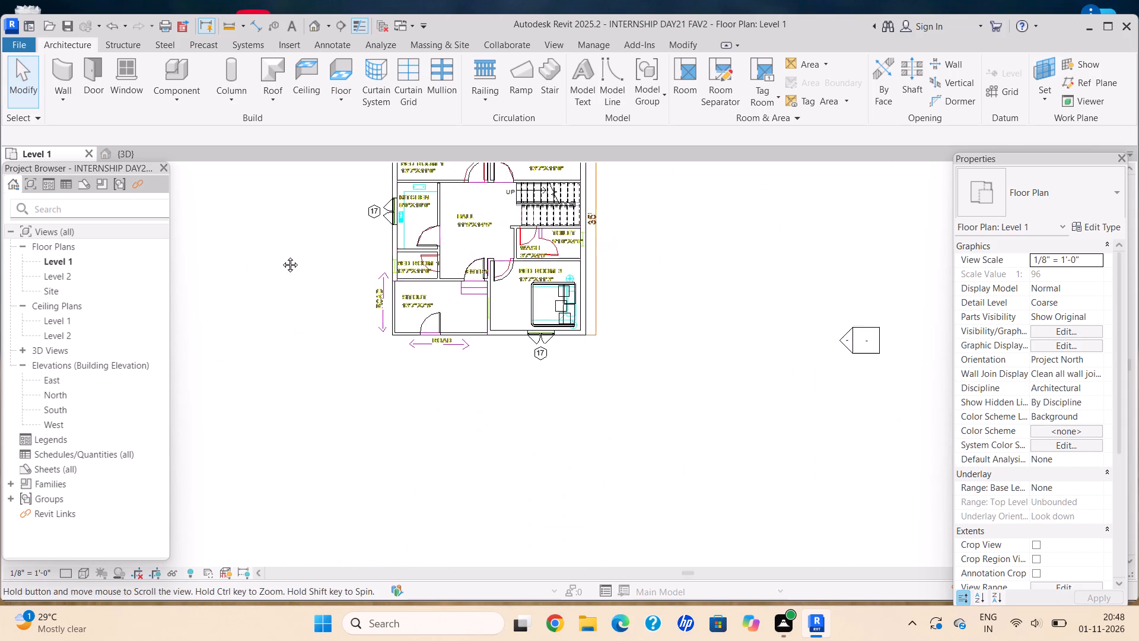
middle_click_drag(281, 256, 288, 282)
scroll(441, 405, "up", 4)
Choose the Window-Casement-Double 34" x 36" type for a new window and set its type width to 2' 0".
left_click(125, 82)
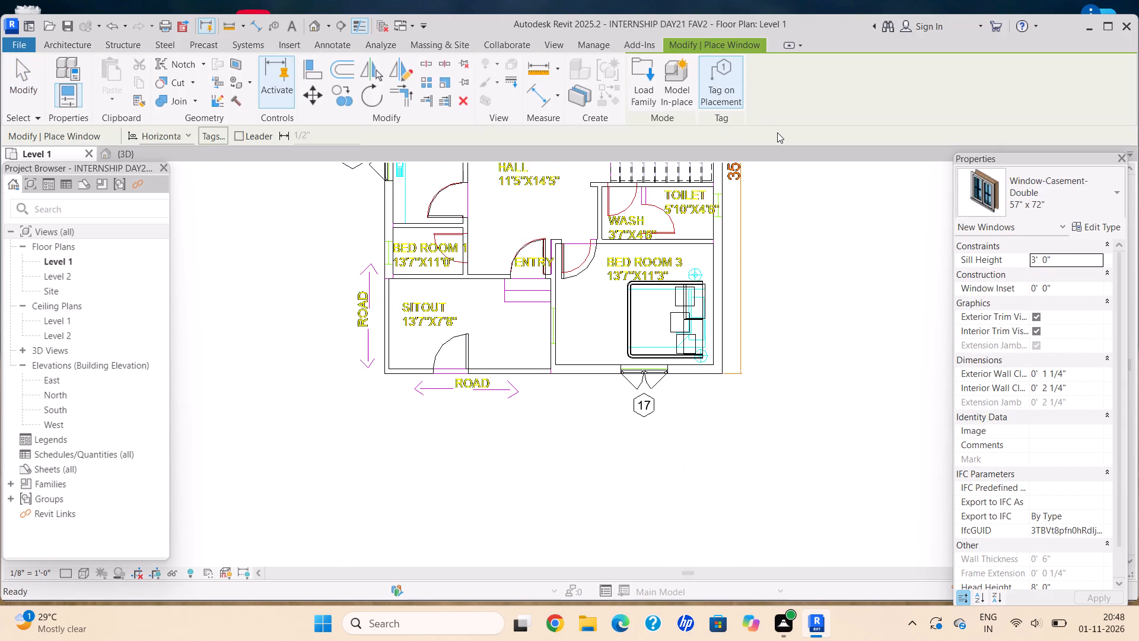
left_click(1052, 196)
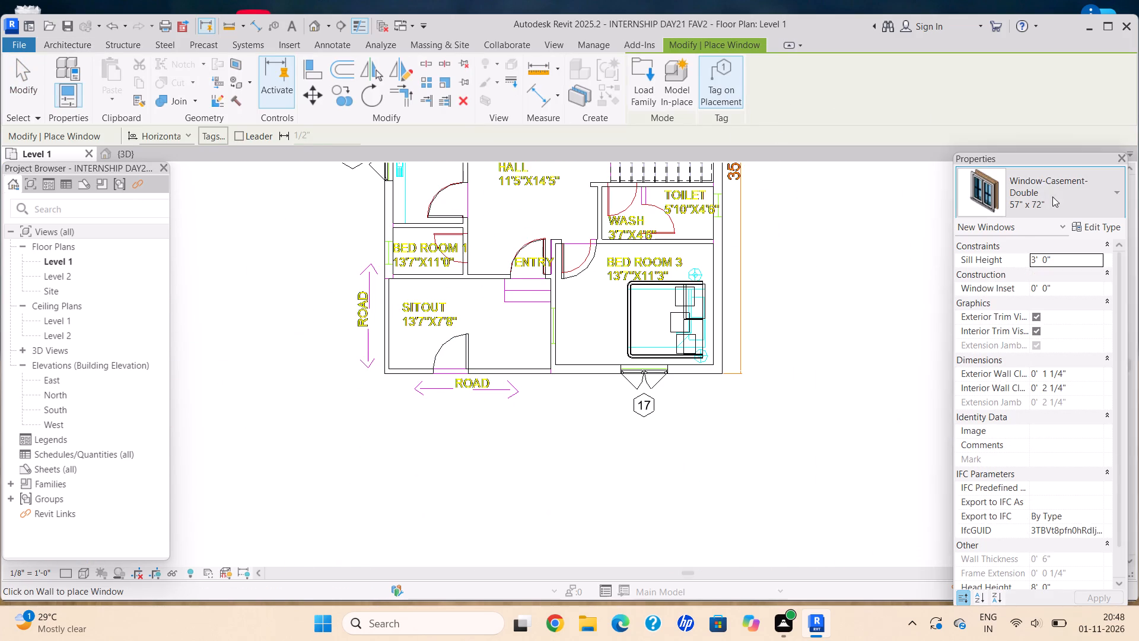
left_click(1006, 428)
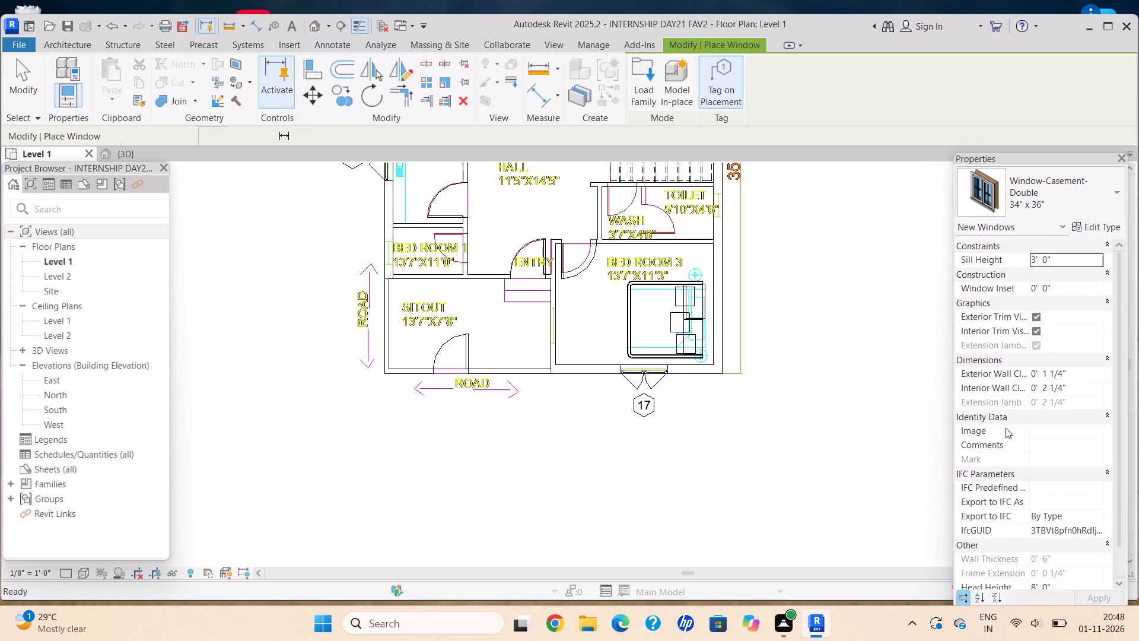
left_click(1087, 229)
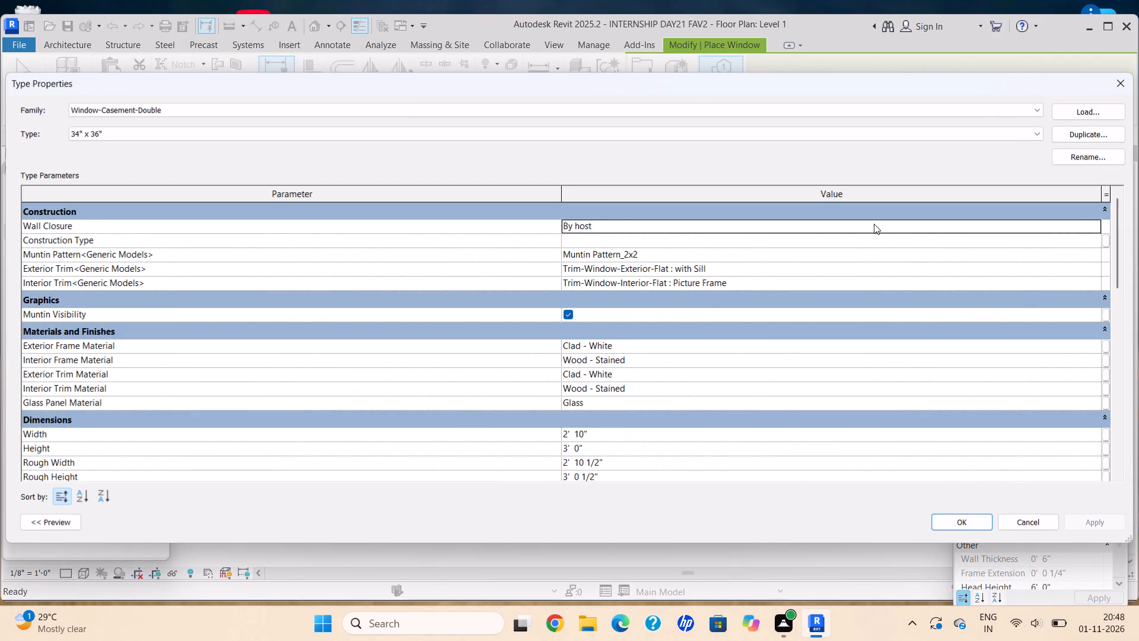
left_click(612, 431)
key("BackSpace")
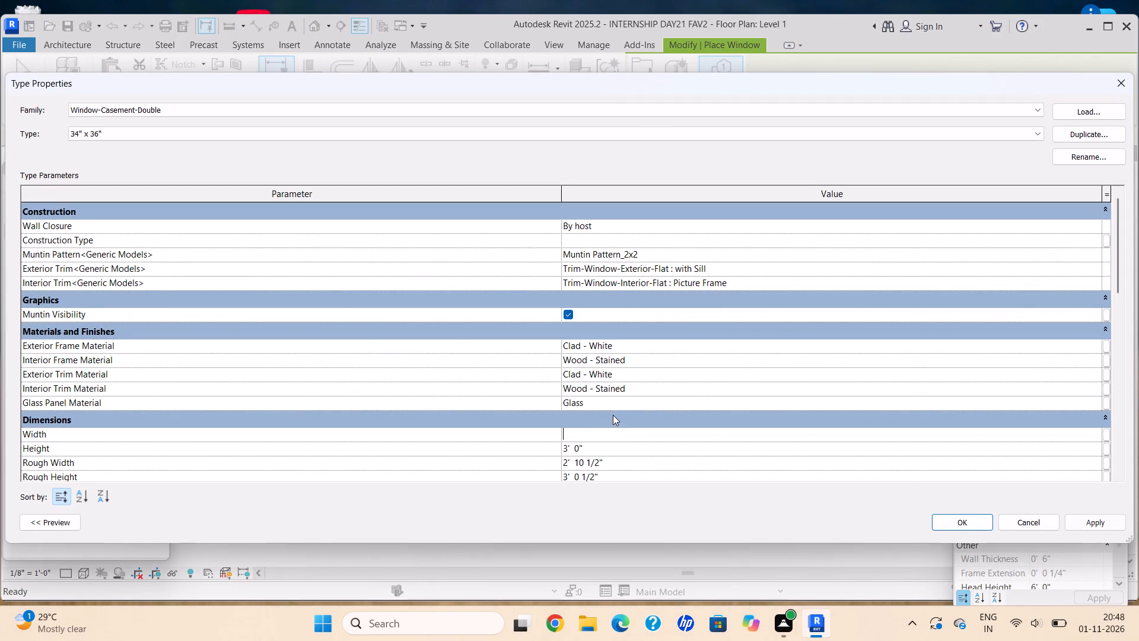
key("2")
key("apostrophe")
key("Return")
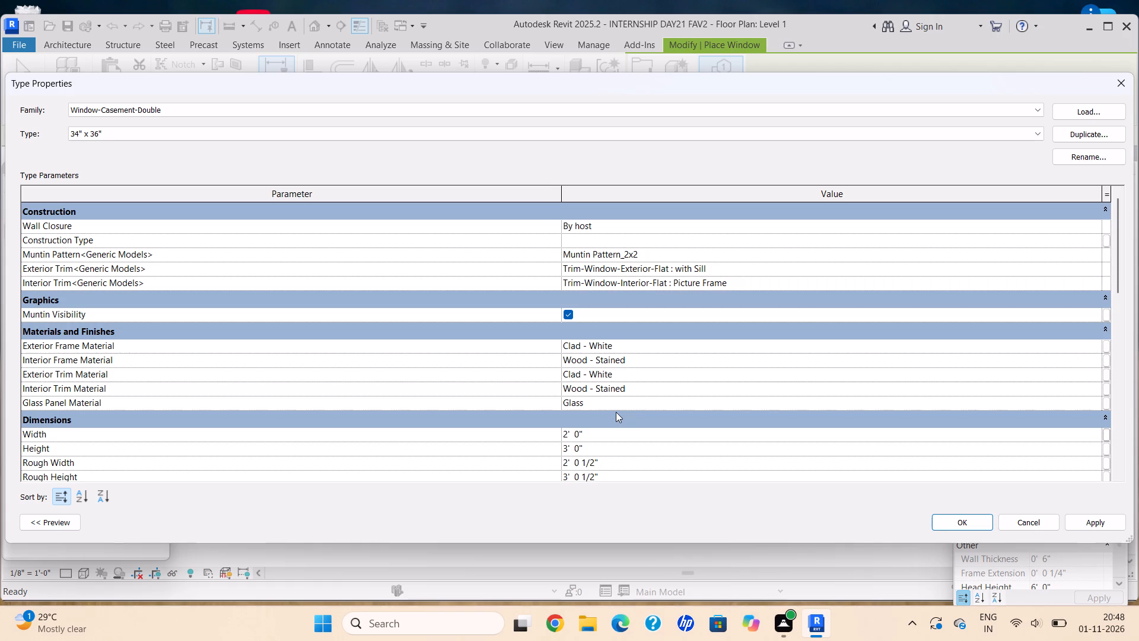
left_click(1105, 517)
left_click(975, 520)
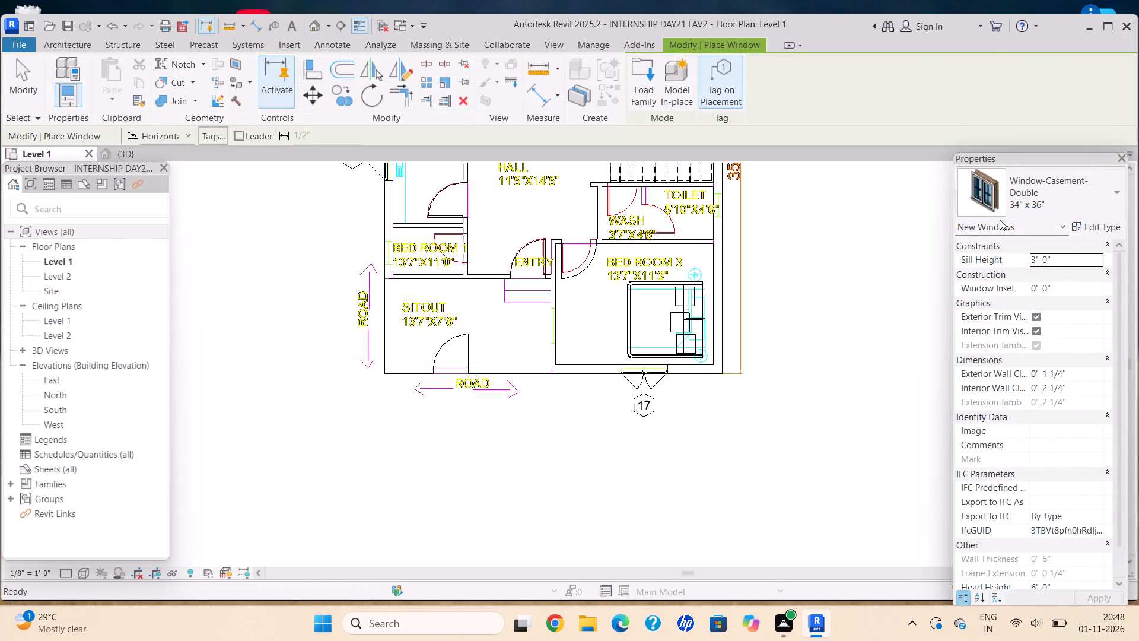
Place a Window-Casement-Double 34" x 36" window in the TOILET's outer wall over the CAD window mark.
left_click(1019, 193)
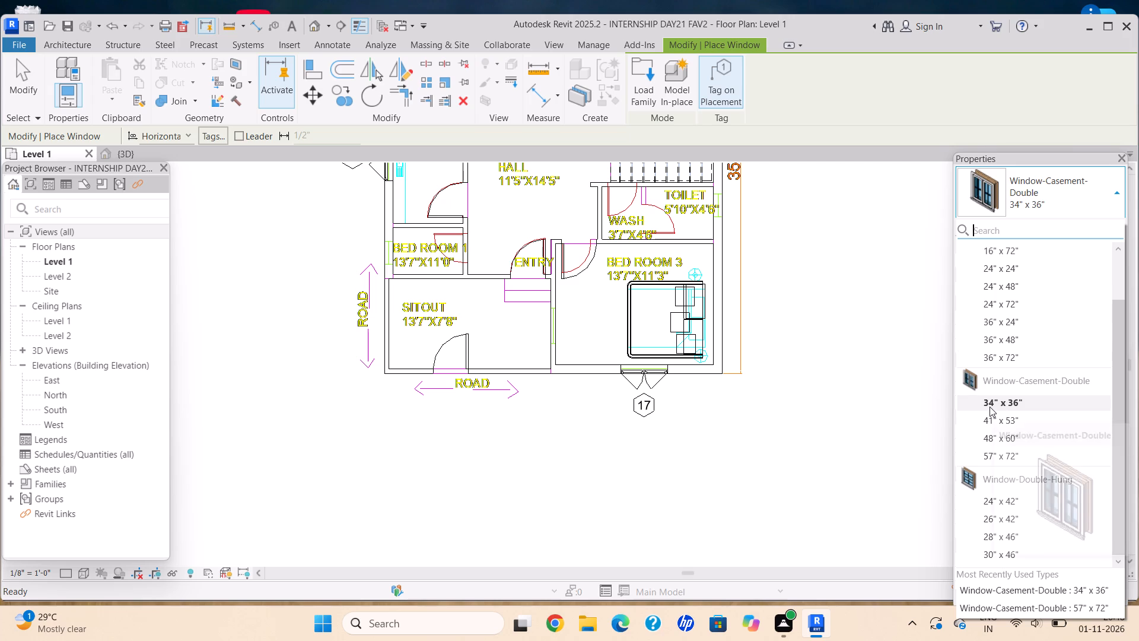
left_click(990, 407)
scroll(470, 229, "down", 3)
middle_click_drag(446, 216, 471, 325)
scroll(618, 340, "up", 5)
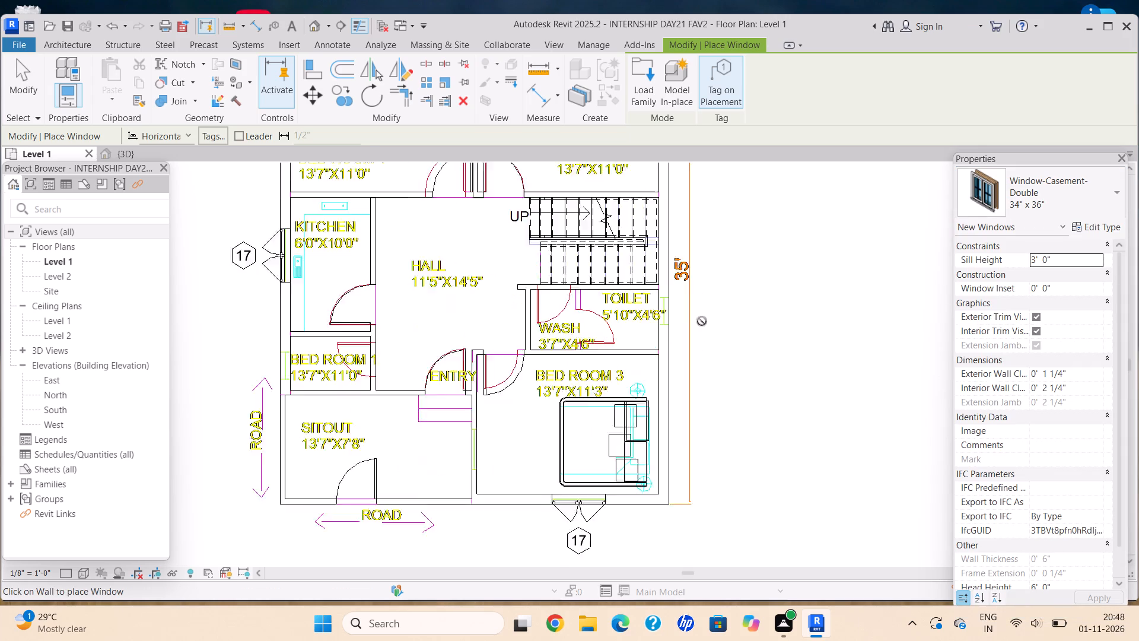
scroll(661, 316, "up", 6)
left_click(662, 300)
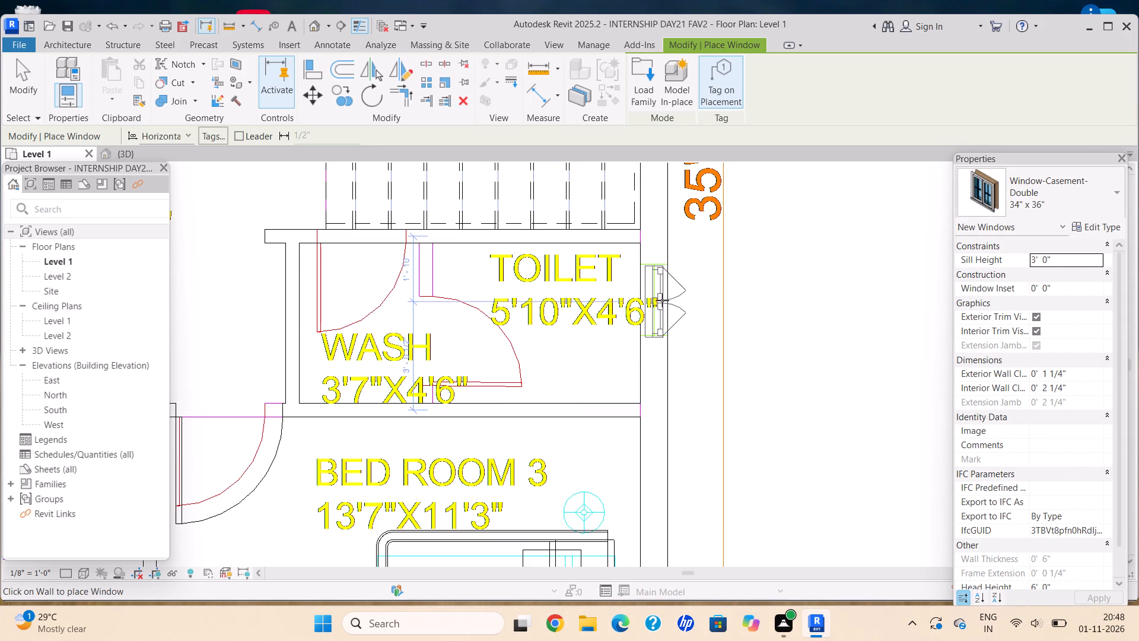
Review the floor plan around the kitchen, sitout and BED ROOM 3, checking the remaining CAD window positions.
scroll(287, 277, "down", 5)
middle_click(287, 277)
middle_click_drag(287, 277, 543, 352)
scroll(584, 250, "up", 6)
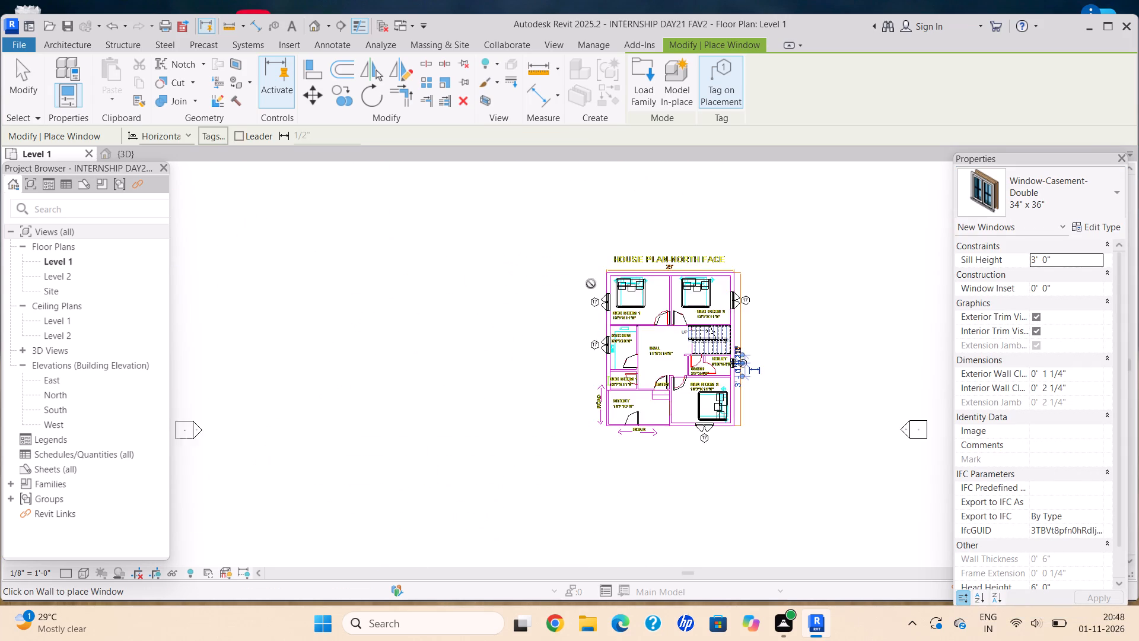
scroll(591, 284, "up", 2)
middle_click_drag(521, 274, 383, 233)
scroll(517, 272, "up", 1)
key("Escape")
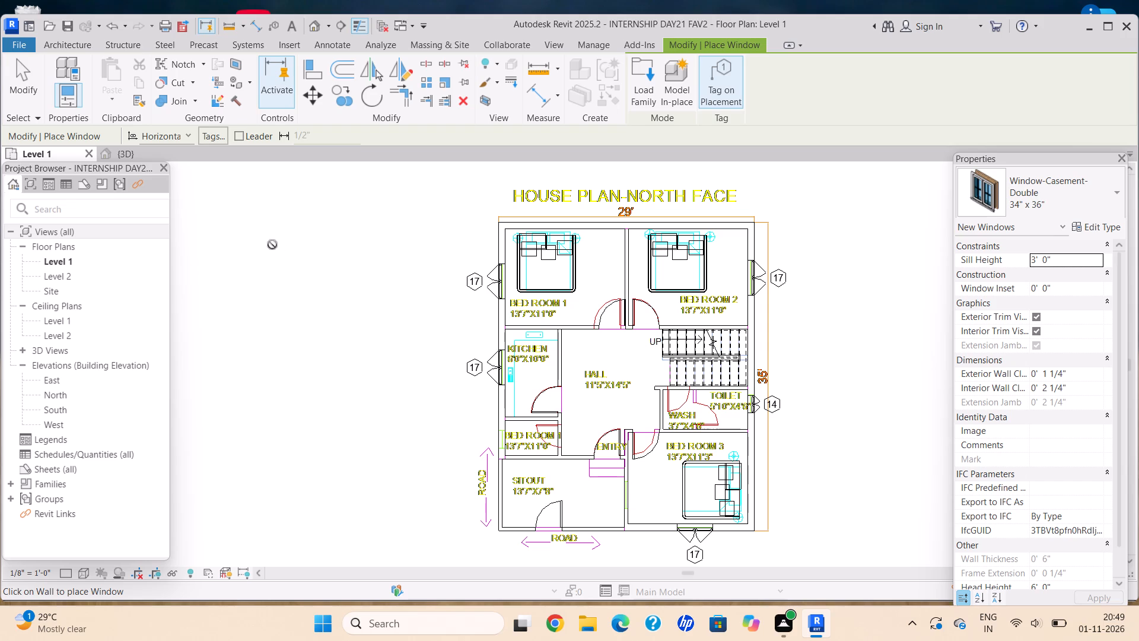
middle_click_drag(513, 328, 358, 283)
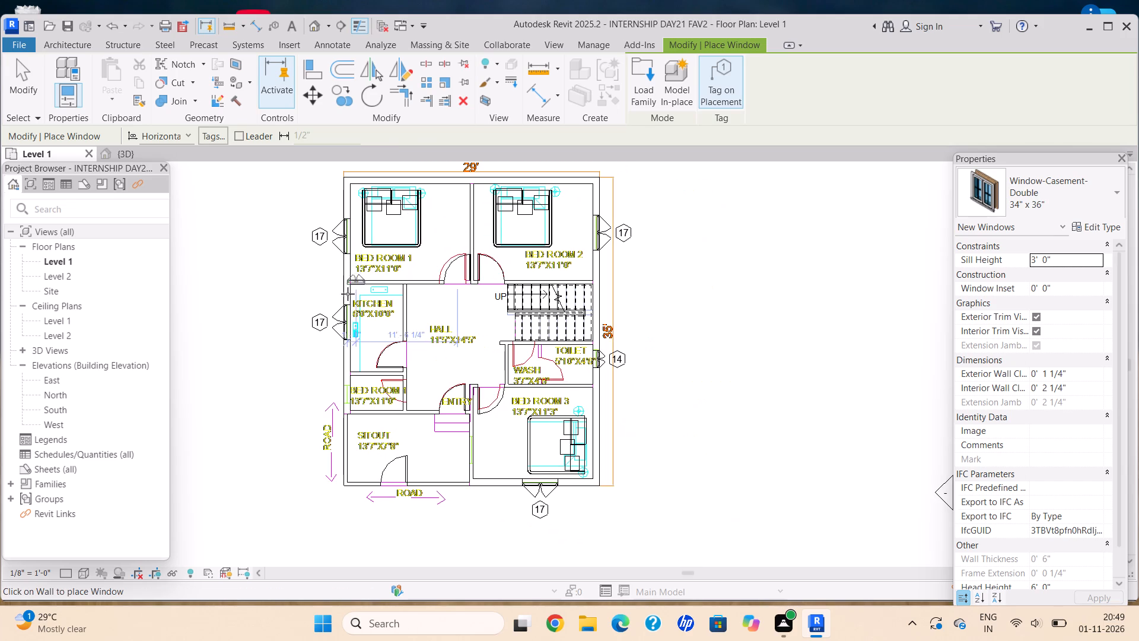
scroll(303, 425, "up", 6)
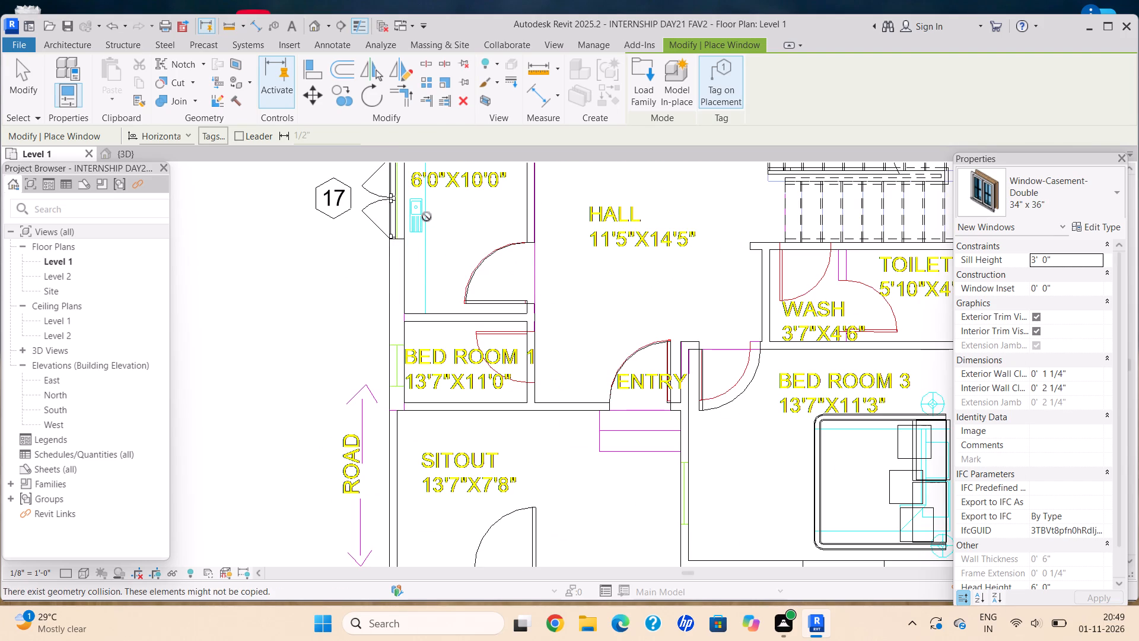
scroll(479, 408, "down", 5)
middle_click_drag(435, 358, 360, 289)
scroll(440, 410, "up", 1)
middle_click_drag(426, 395, 399, 376)
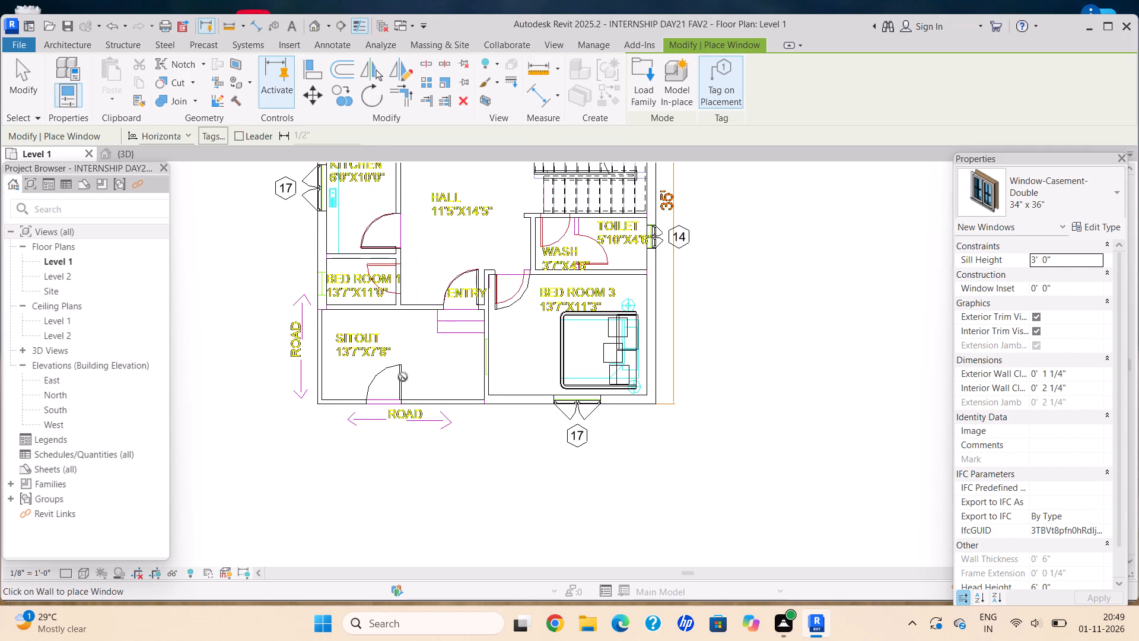
scroll(563, 375, "up", 4)
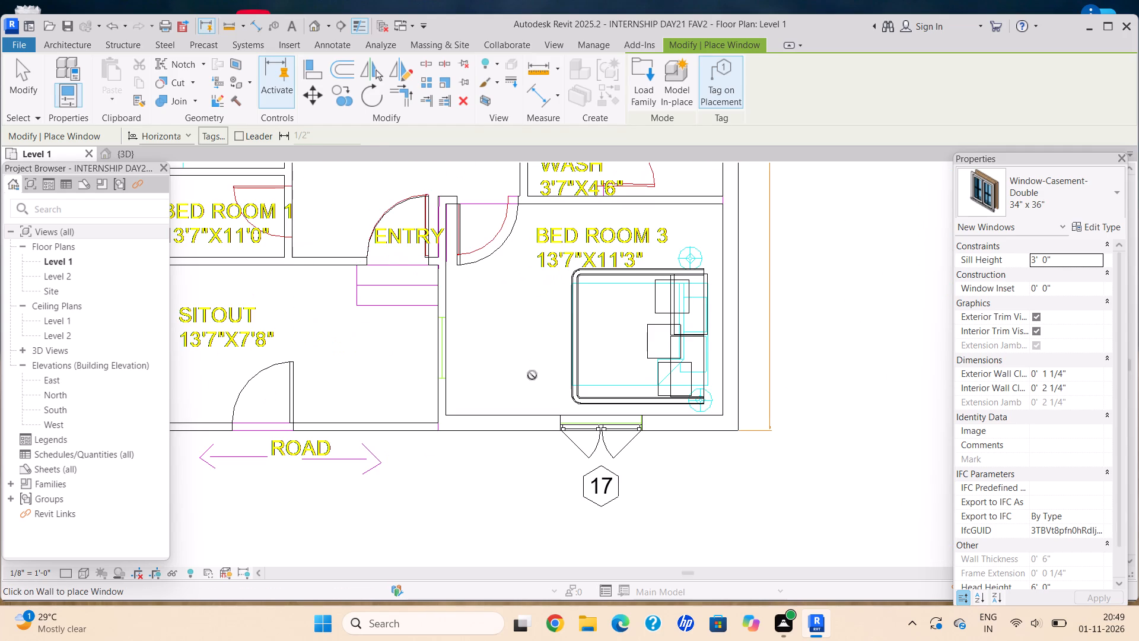
scroll(532, 375, "down", 3)
middle_click_drag(499, 350, 485, 339)
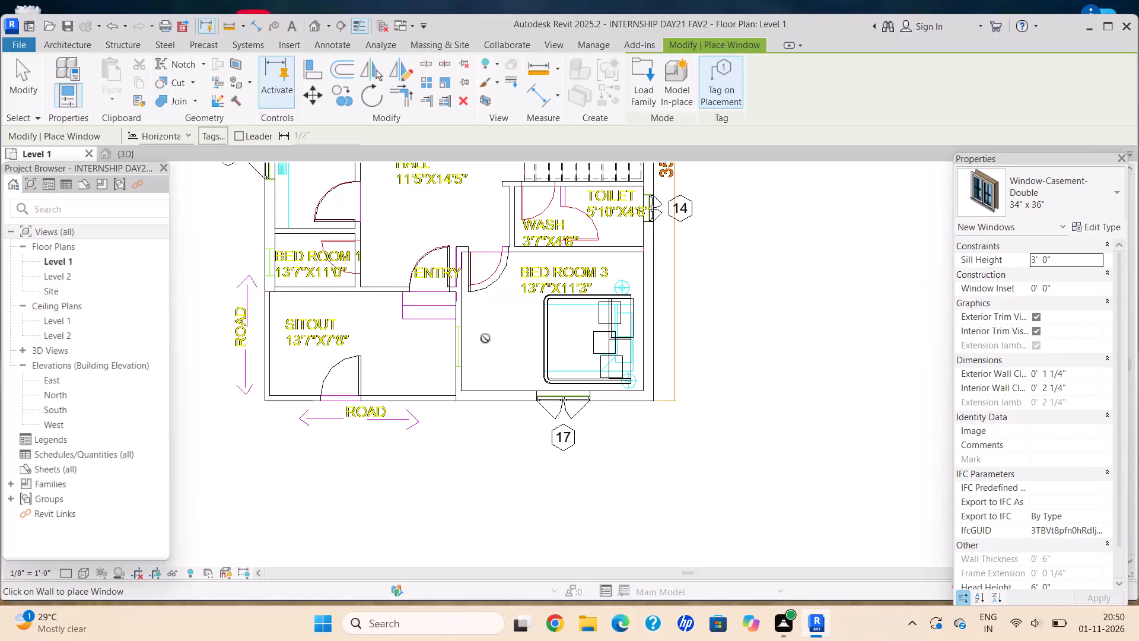
Try to select BED ROOM 3's bed in the floor plan.
scroll(499, 281, "down", 3)
middle_click(501, 285)
middle_click_drag(514, 299, 569, 345)
scroll(613, 349, "up", 5)
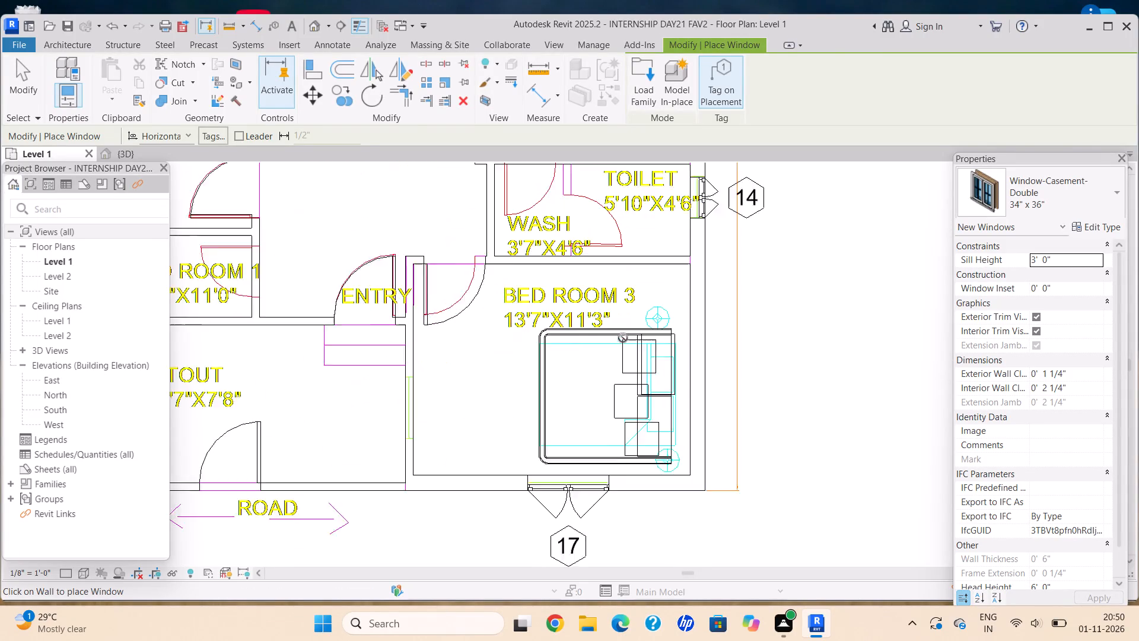
scroll(623, 338, "up", 2)
left_click(633, 338)
left_click(630, 333)
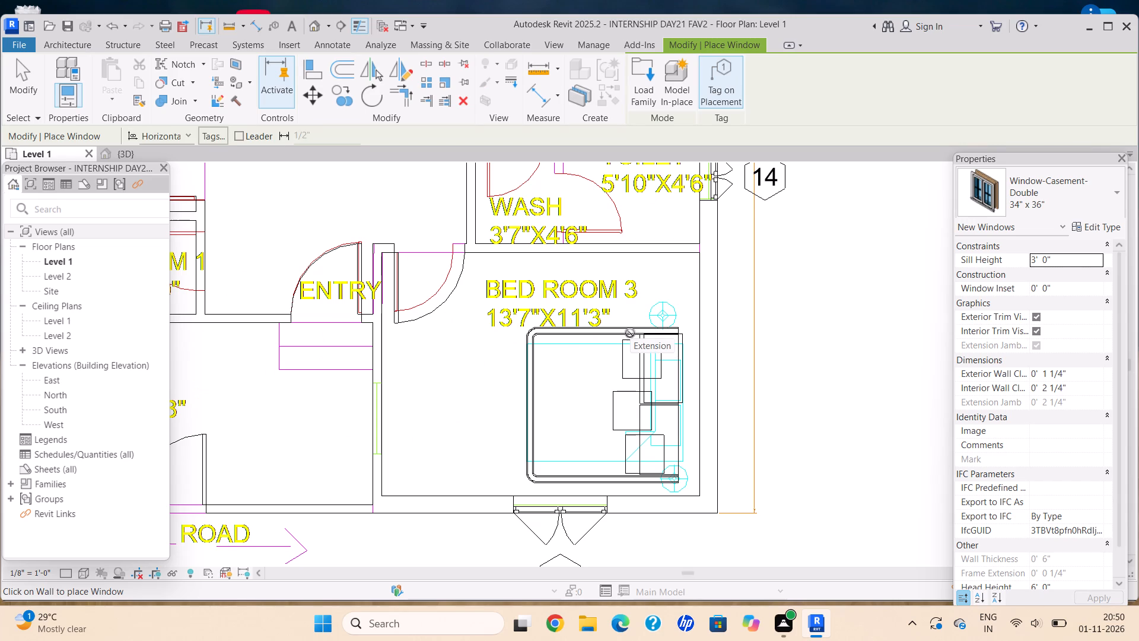
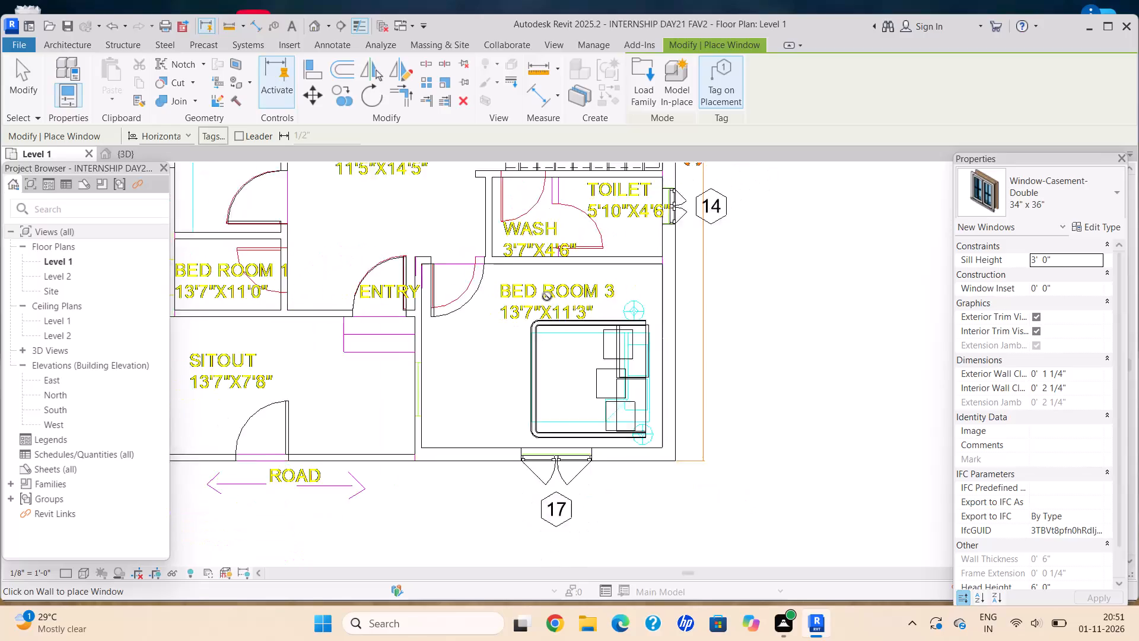
Exit window placement and check the floor plan against the CAD drawing around the entry, BED ROOM 3, hall and kitchen.
middle_click_drag(556, 329, 560, 367)
middle_click_drag(560, 386, 559, 418)
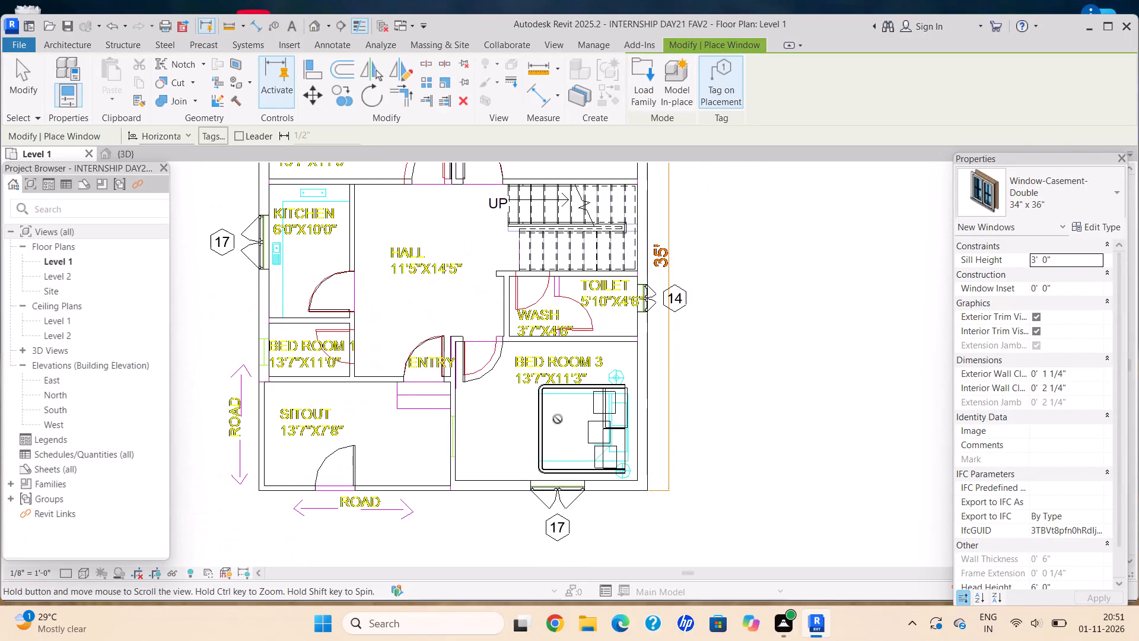
scroll(464, 386, "up", 15)
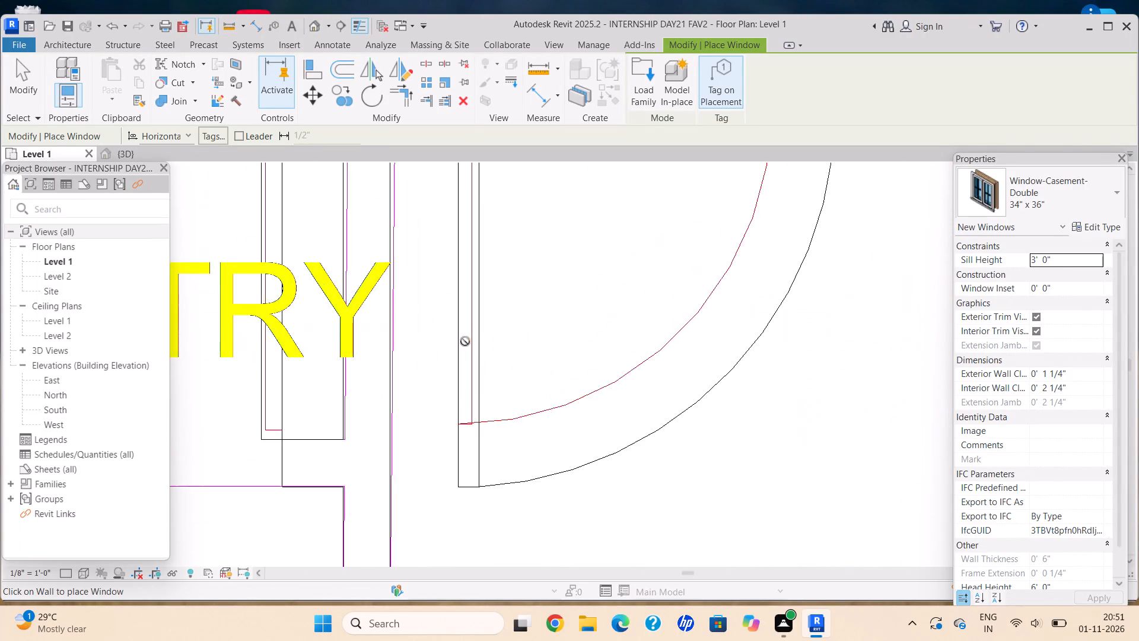
scroll(465, 341, "up", 2)
scroll(465, 341, "down", 12)
middle_click_drag(351, 330, 375, 318)
middle_click_drag(308, 361, 346, 297)
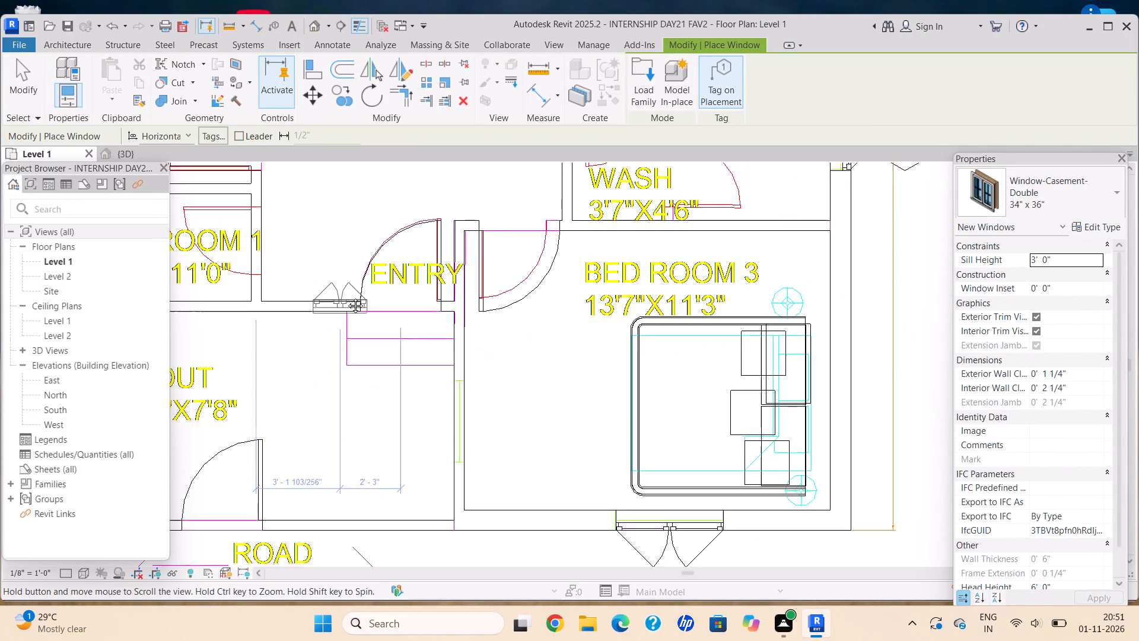
middle_click_drag(346, 297, 347, 296)
key("Escape")
scroll(317, 280, "down", 3)
middle_click_drag(318, 278, 450, 483)
scroll(401, 296, "down", 3)
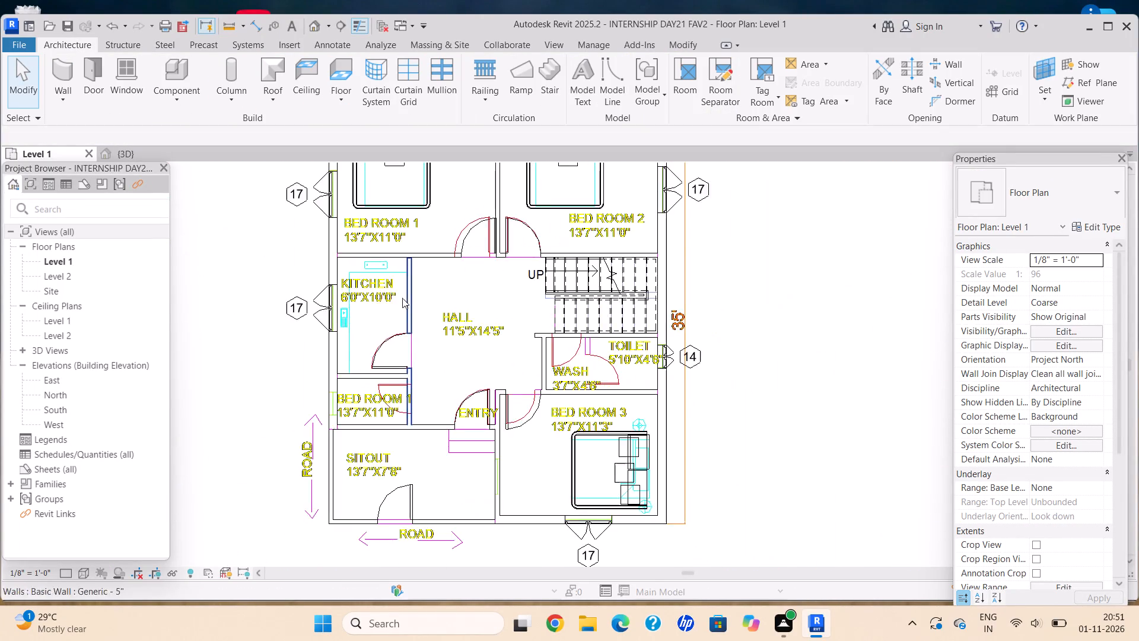
middle_click_drag(402, 298, 320, 230)
scroll(315, 227, "down", 4)
middle_click(335, 246)
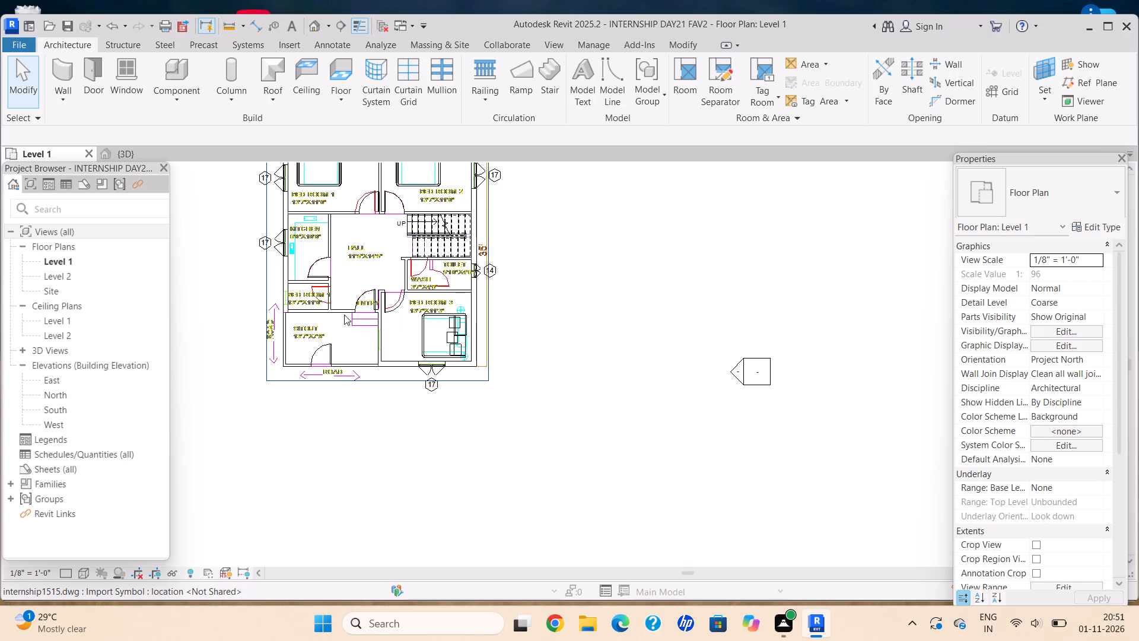
scroll(328, 290, "down", 1)
middle_click_drag(327, 283, 419, 363)
Nudge BED ROOM 1's 36" x 84" Single-Flush door along its wall, away from BED ROOM 2, onto the CAD door outline.
scroll(339, 288, "up", 1)
scroll(446, 296, "up", 8)
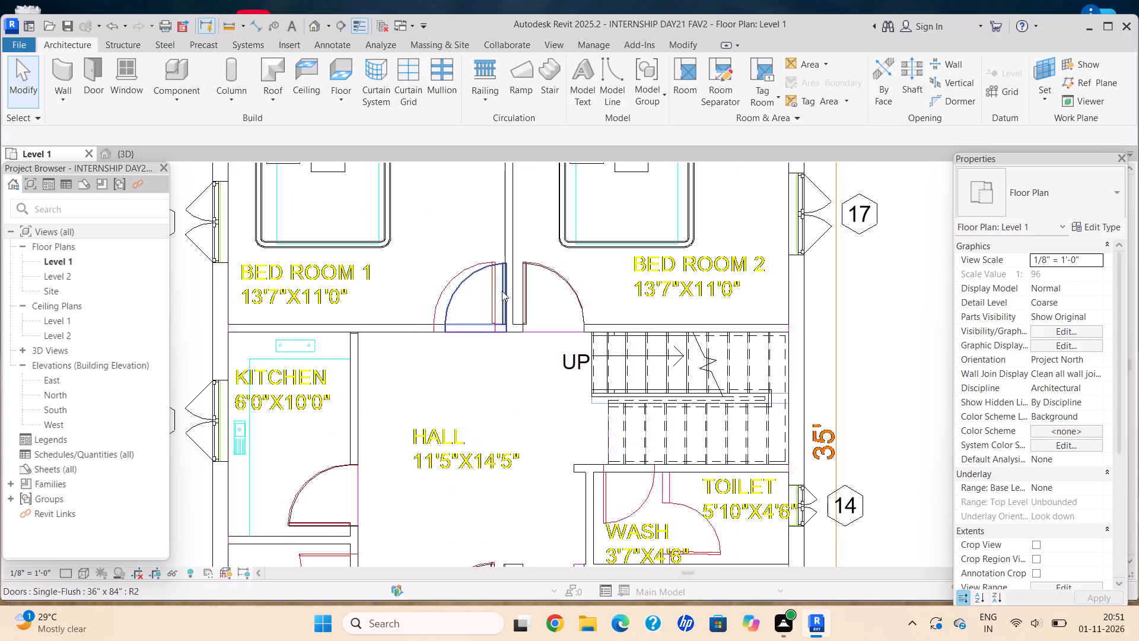
scroll(502, 291, "up", 11)
scroll(518, 354, "up", 6)
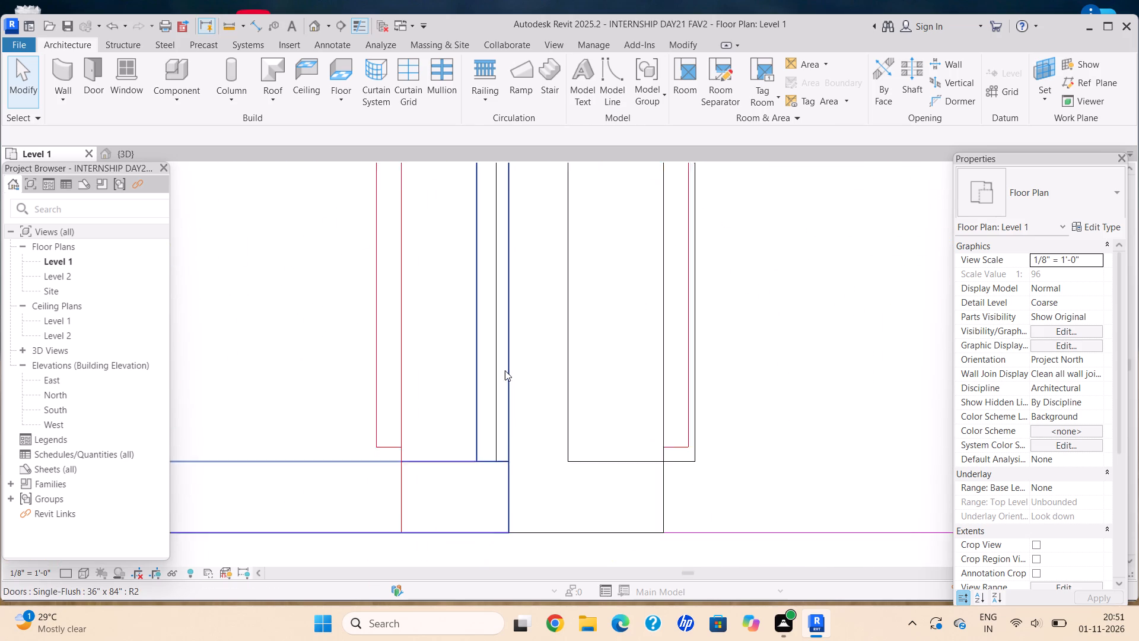
scroll(505, 370, "up", 11)
scroll(505, 374, "down", 14)
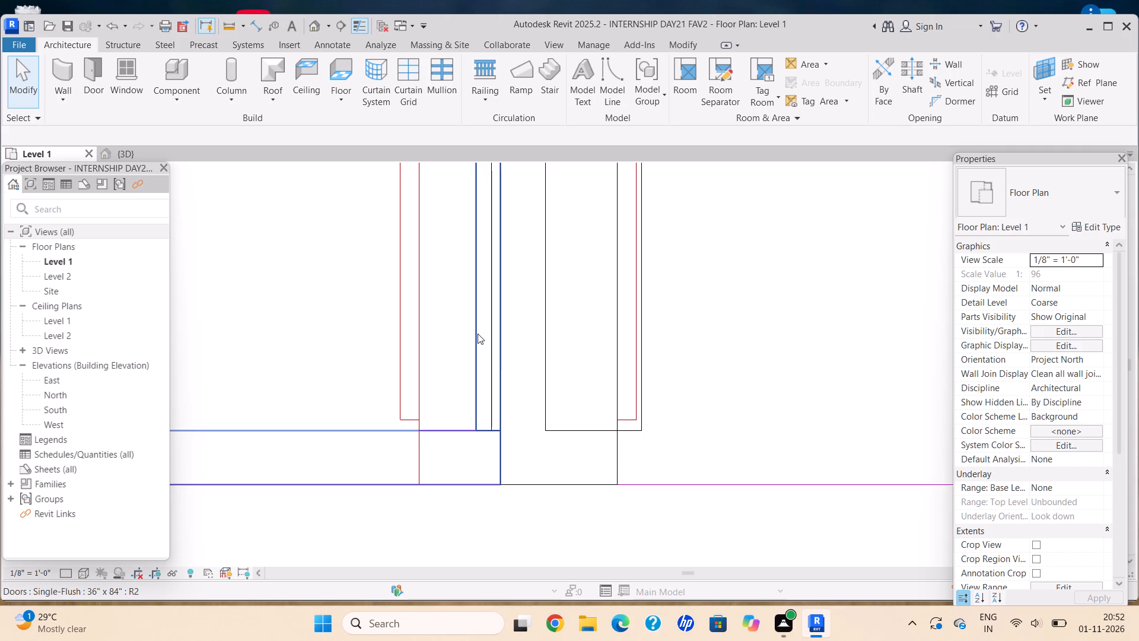
scroll(458, 338, "up", 5)
scroll(483, 421, "down", 1)
middle_click_drag(483, 382, 485, 372)
middle_click_drag(487, 361, 494, 338)
scroll(492, 342, "down", 9)
middle_click(469, 380)
middle_click_drag(470, 380, 481, 393)
scroll(482, 395, "down", 2)
scroll(495, 364, "up", 4)
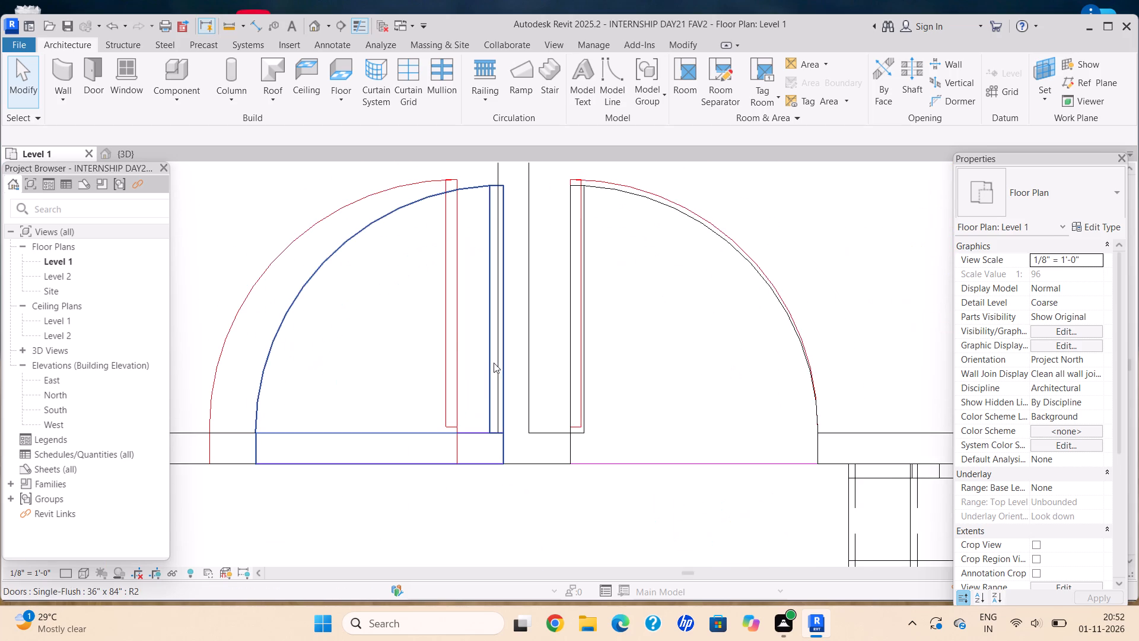
scroll(500, 380, "down", 2)
left_click(500, 380)
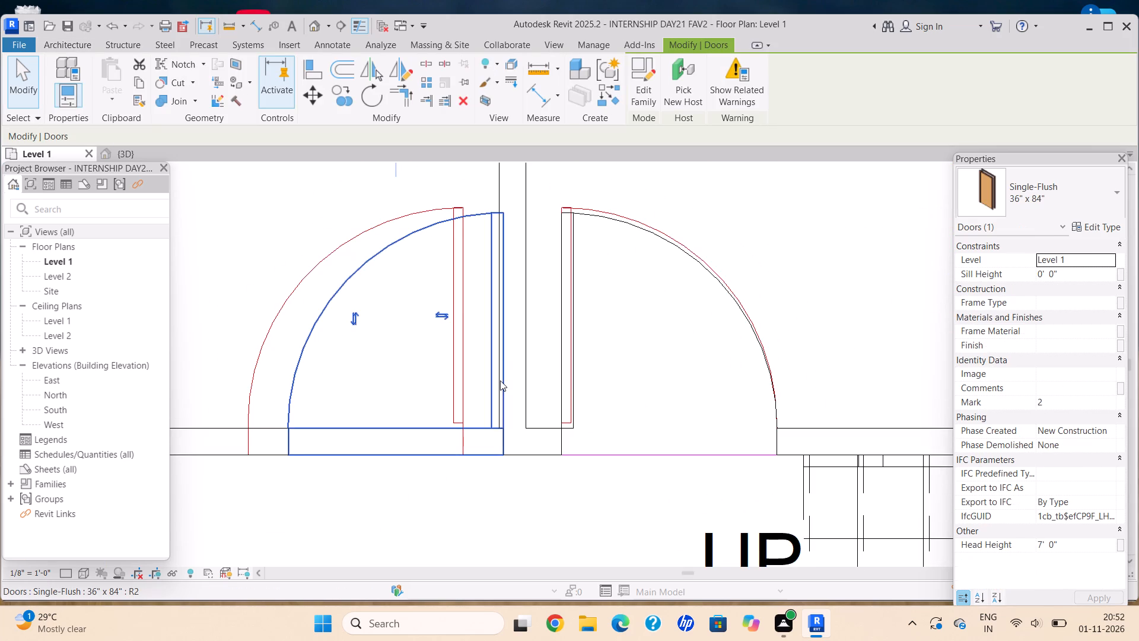
key("Left")
key("Left")
key("Left")
key("Left")
key("Left")
key("Left")
key("Left")
key("Left")
key("Left")
key("Left")
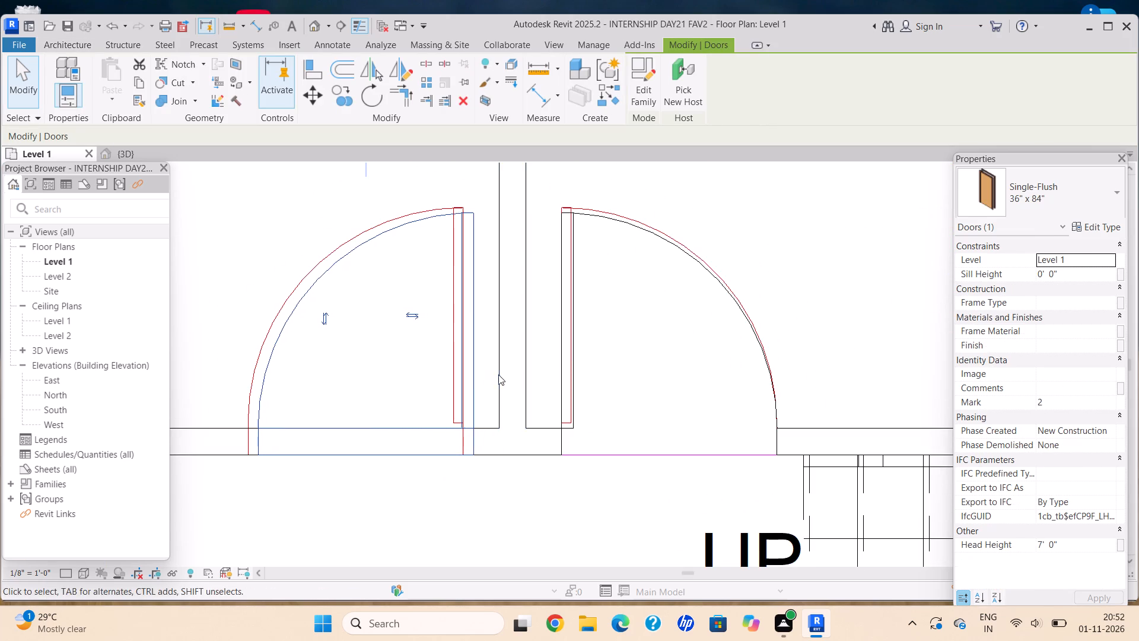
scroll(473, 385, "up", 6)
key("Left")
key("Left")
key("Left")
key("Left")
key("Left")
key("Left")
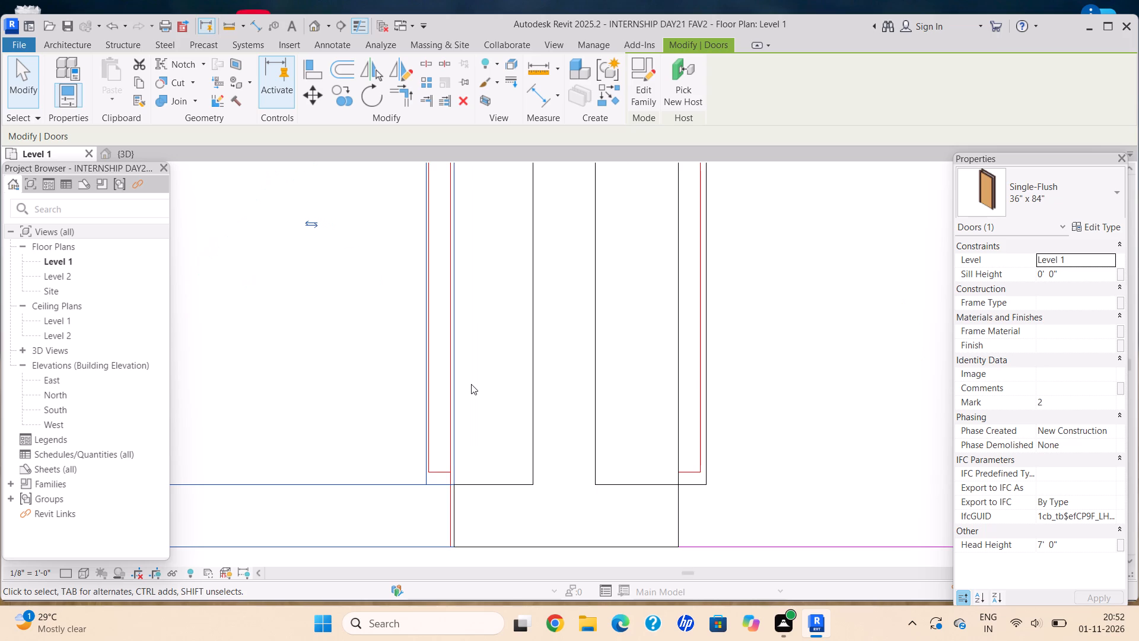
key("Left")
scroll(471, 384, "down", 7)
scroll(469, 383, "up", 1)
scroll(469, 384, "down", 3)
middle_click(476, 366)
scroll(549, 402, "up", 5)
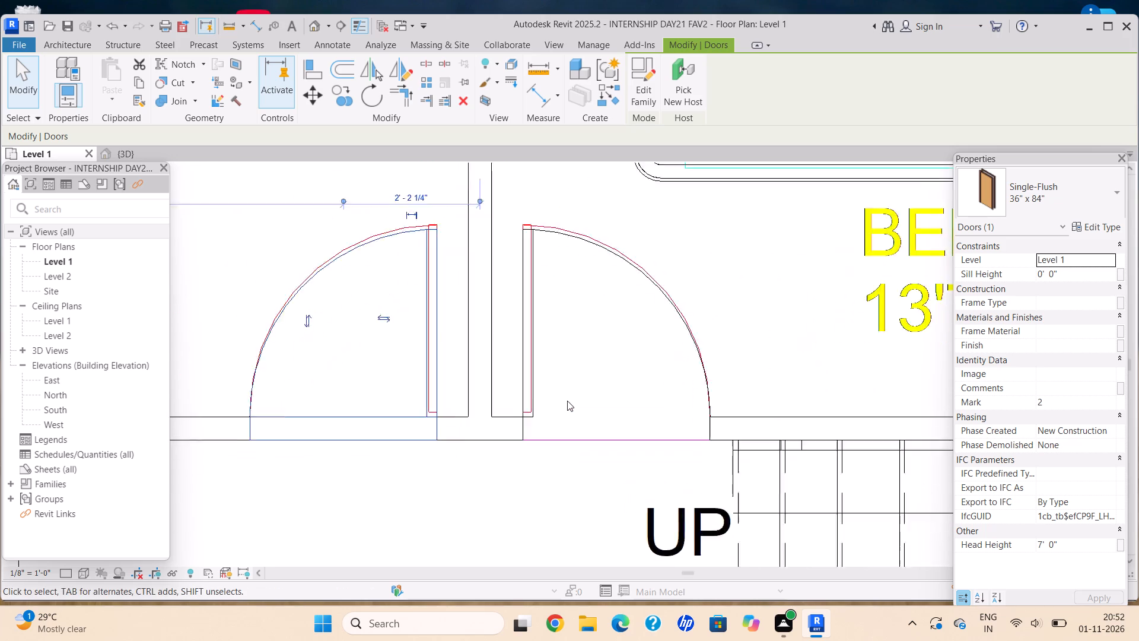
scroll(567, 401, "up", 3)
scroll(366, 399, "down", 7)
key("Escape")
Examine the ENTRY and BED ROOM 3 doors and nearby walls for alignment with the CAD drawing.
scroll(357, 395, "down", 9)
middle_click(335, 395)
middle_click_drag(438, 377, 475, 375)
scroll(466, 376, "down", 3)
middle_click_drag(475, 375, 510, 367)
middle_click_drag(429, 398, 457, 363)
middle_click(530, 290)
middle_click_drag(558, 415, 558, 398)
middle_click_drag(556, 376, 551, 334)
scroll(513, 409, "up", 12)
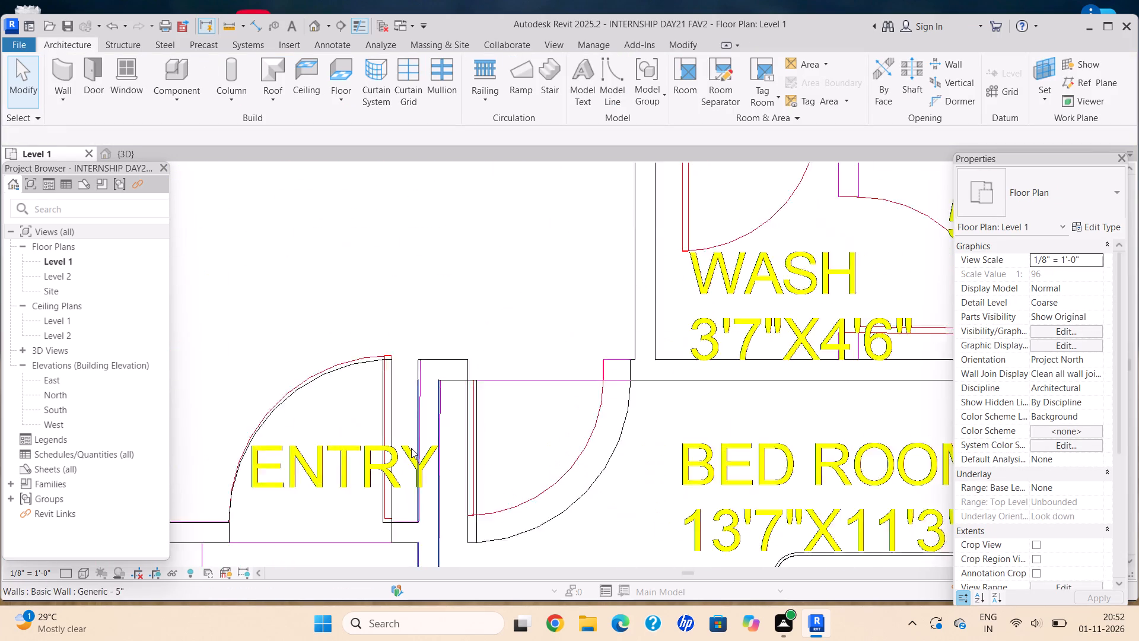
scroll(411, 448, "up", 1)
middle_click_drag(370, 466, 447, 290)
scroll(447, 290, "up", 9)
scroll(470, 364, "down", 11)
scroll(494, 357, "up", 1)
scroll(494, 357, "down", 2)
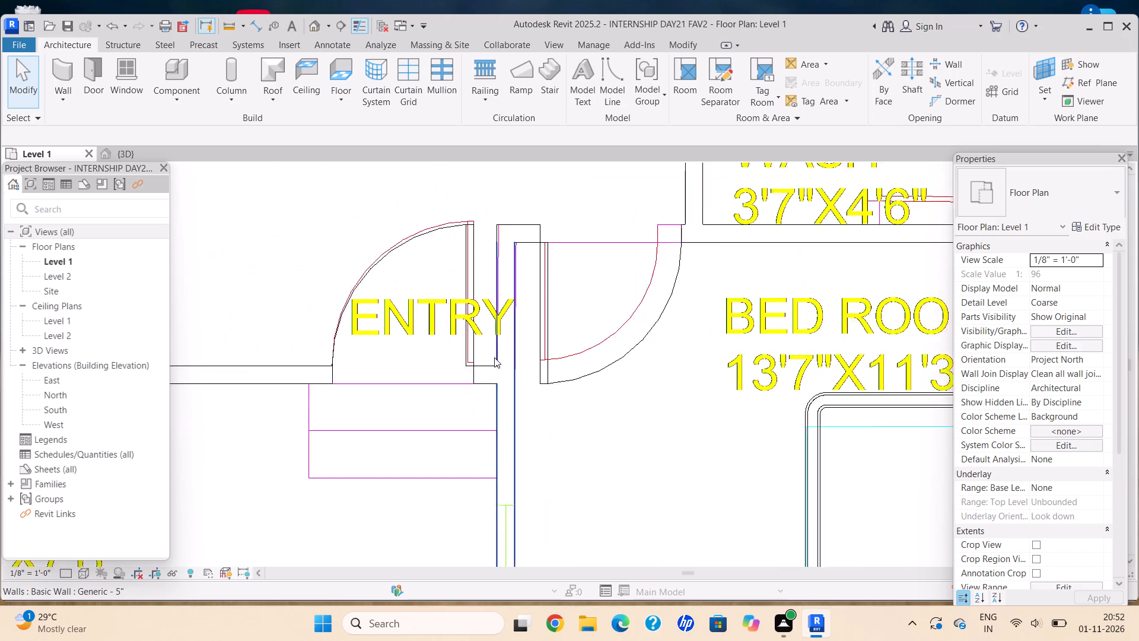
scroll(494, 357, "down", 11)
middle_click_drag(505, 371, 508, 323)
middle_click(508, 274)
scroll(508, 274, "down", 2)
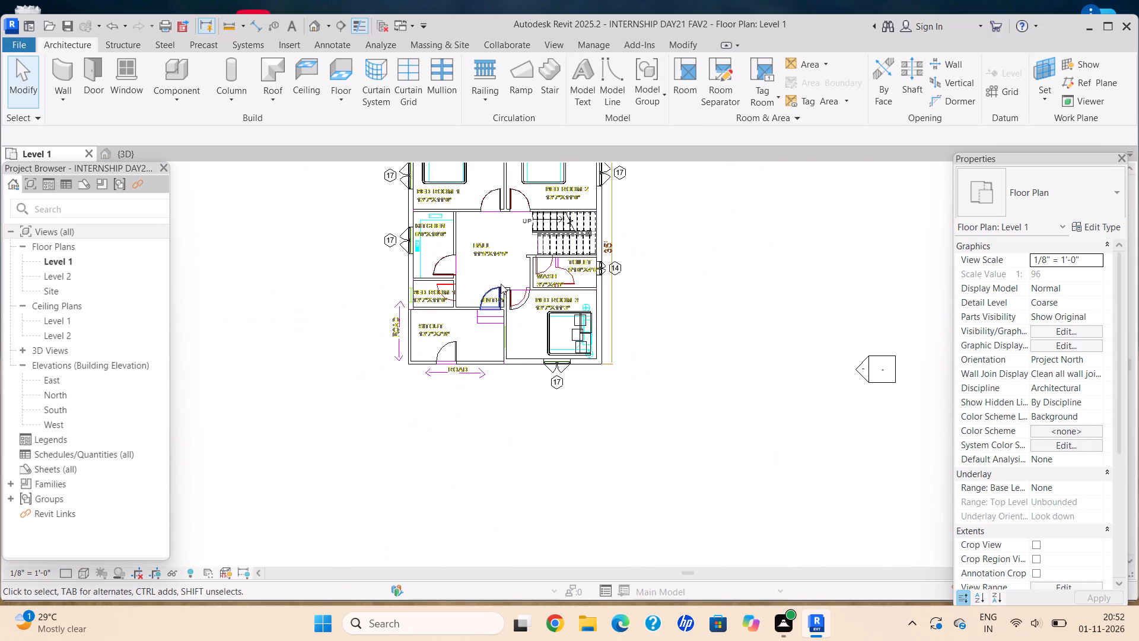
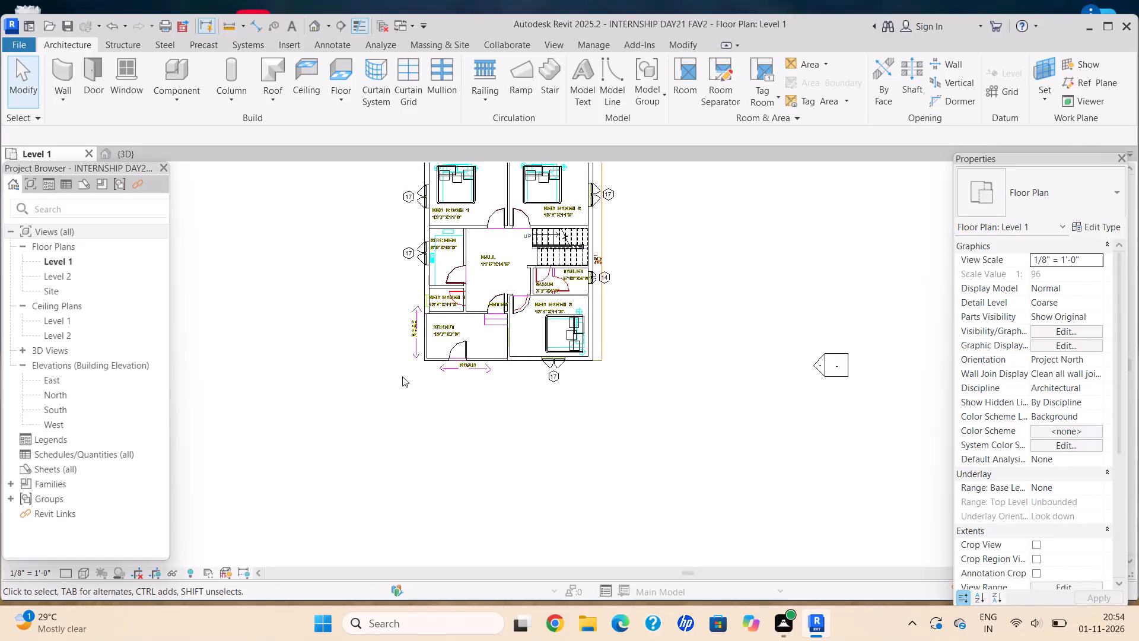
Examine the SITOUT door and BED ROOM 3's walls, window and king-size bed for alignment with the CAD drawing.
scroll(409, 385, "up", 5)
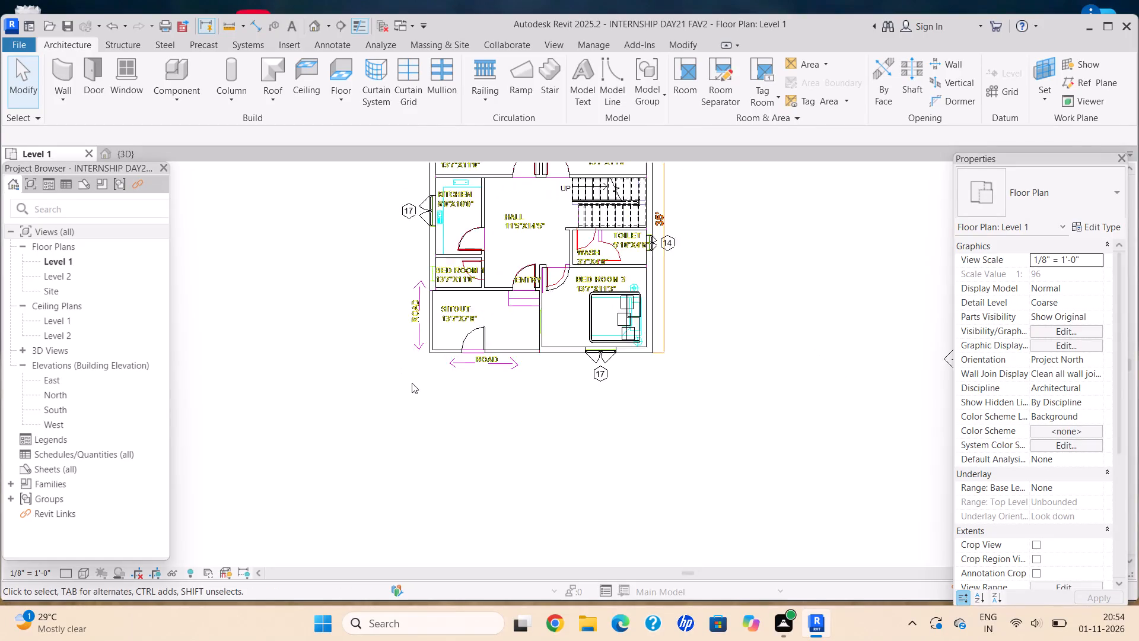
scroll(412, 383, "up", 1)
scroll(446, 300, "up", 12)
scroll(728, 307, "down", 2)
middle_click(726, 303)
middle_click_drag(723, 302, 392, 367)
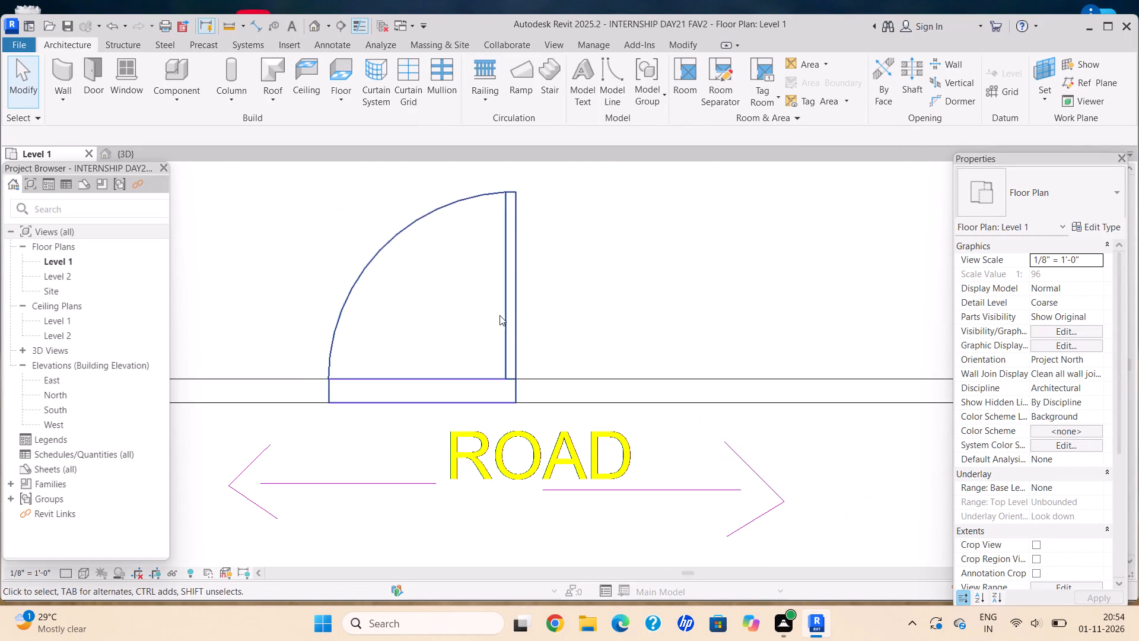
scroll(502, 315, "up", 2)
scroll(511, 341, "down", 4)
middle_click_drag(466, 344, 303, 381)
scroll(303, 381, "down", 2)
scroll(593, 334, "down", 1)
middle_click_drag(553, 342, 524, 349)
middle_click_drag(520, 349, 359, 372)
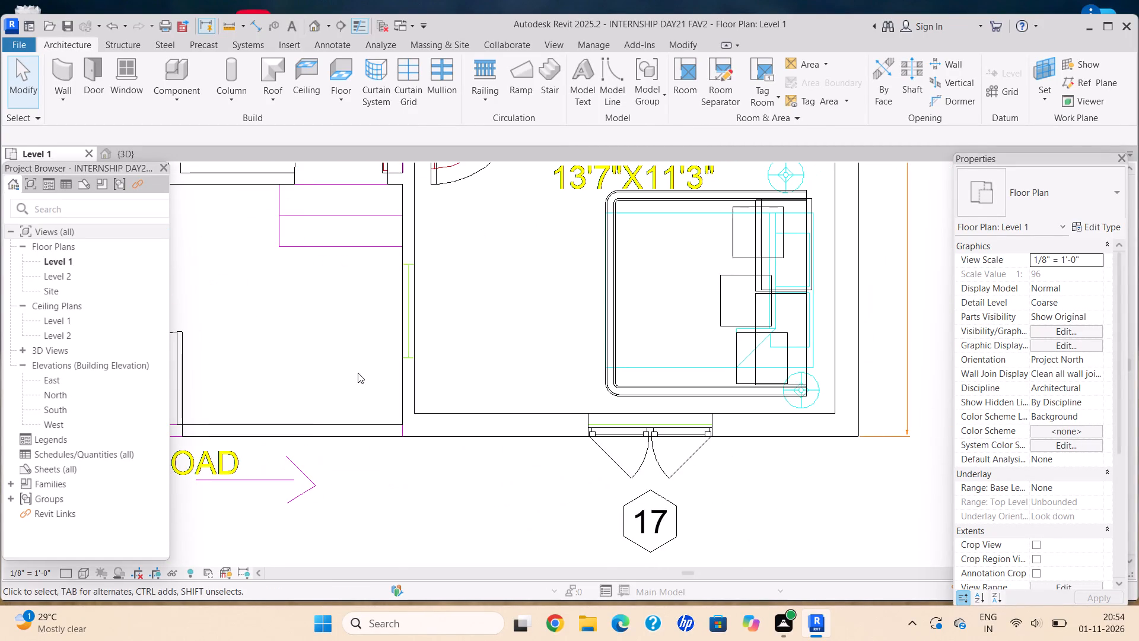
scroll(570, 309, "down", 1)
middle_click_drag(570, 309, 478, 331)
scroll(635, 364, "down", 1)
middle_click_drag(616, 358, 568, 342)
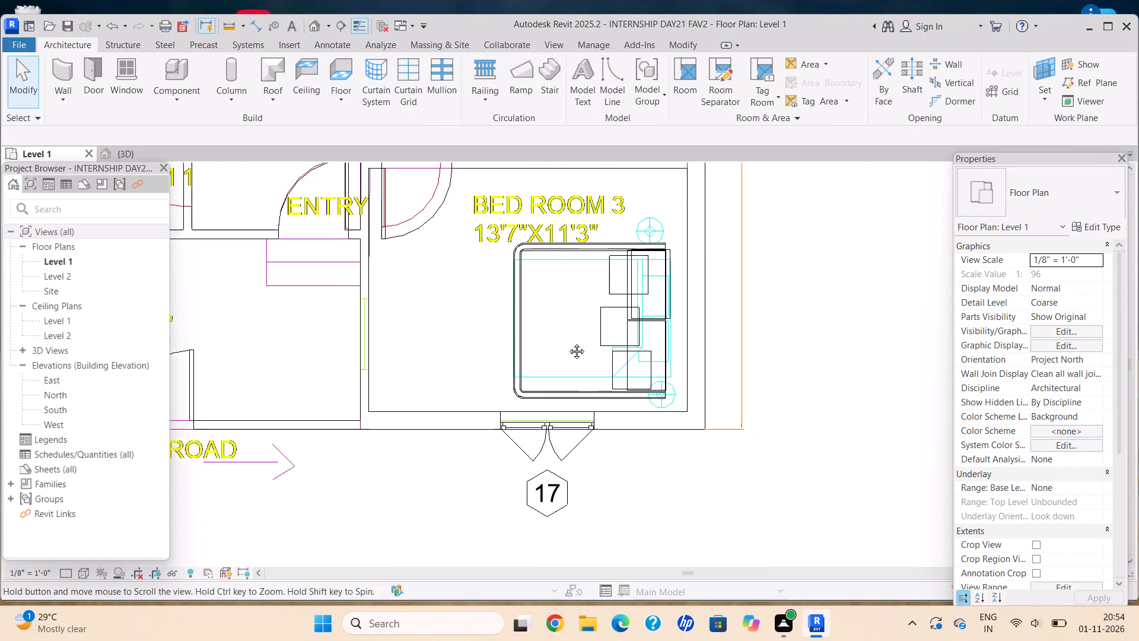
middle_click_drag(568, 342, 481, 327)
middle_click_drag(501, 310, 539, 322)
middle_click(539, 322)
scroll(549, 227, "up", 11)
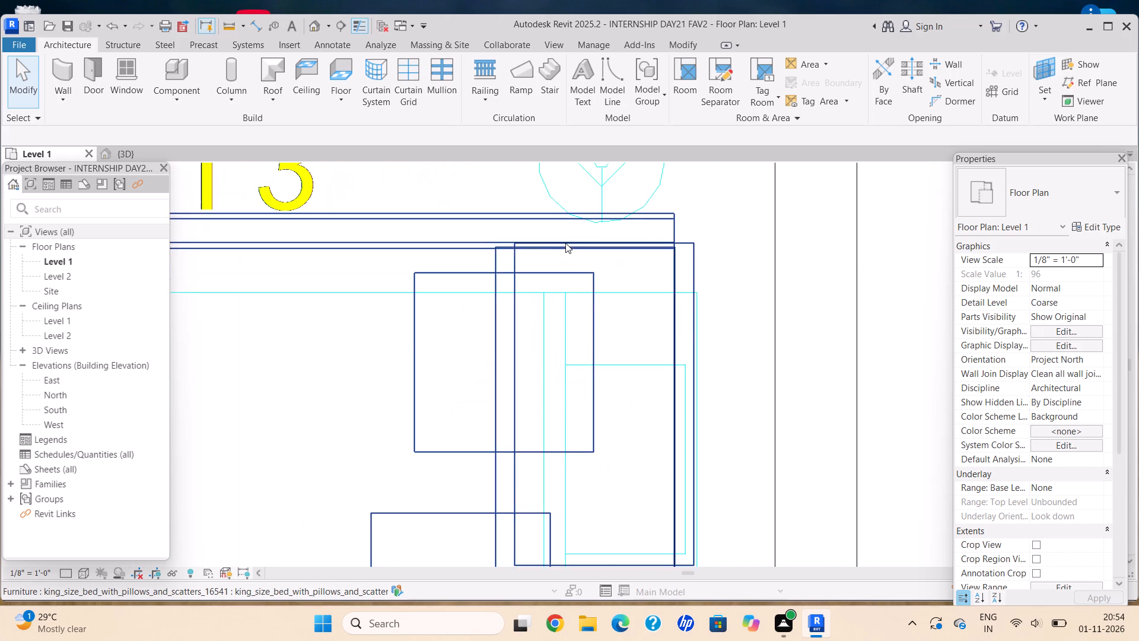
scroll(565, 243, "down", 5)
left_click(567, 230)
scroll(532, 300, "down", 4)
middle_click(532, 301)
middle_click_drag(532, 296, 540, 266)
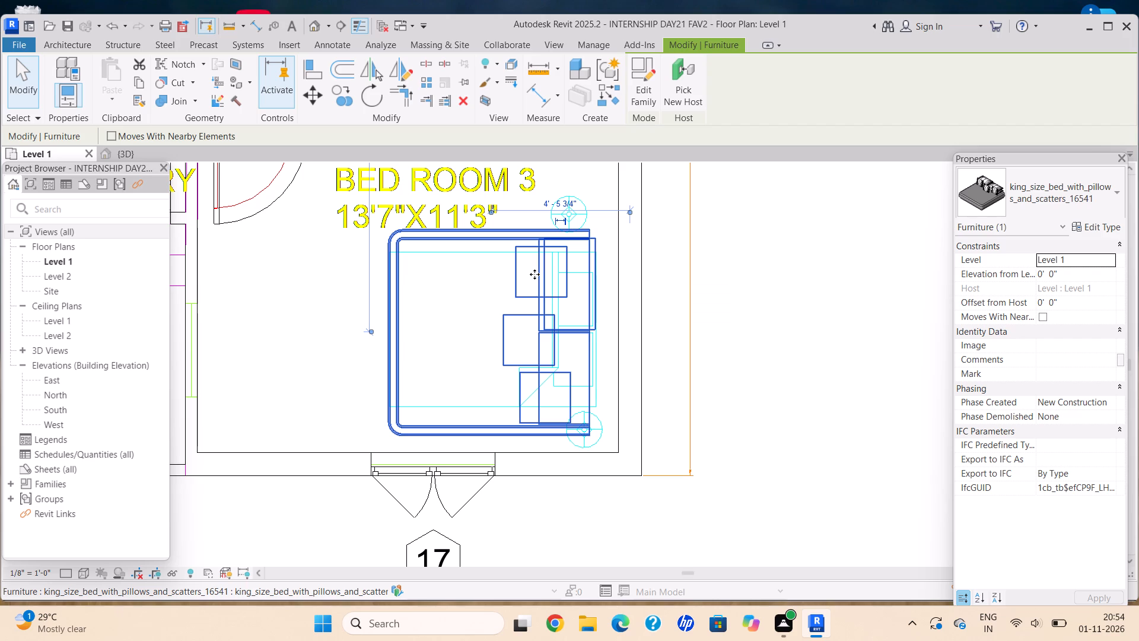
scroll(475, 291, "down", 6)
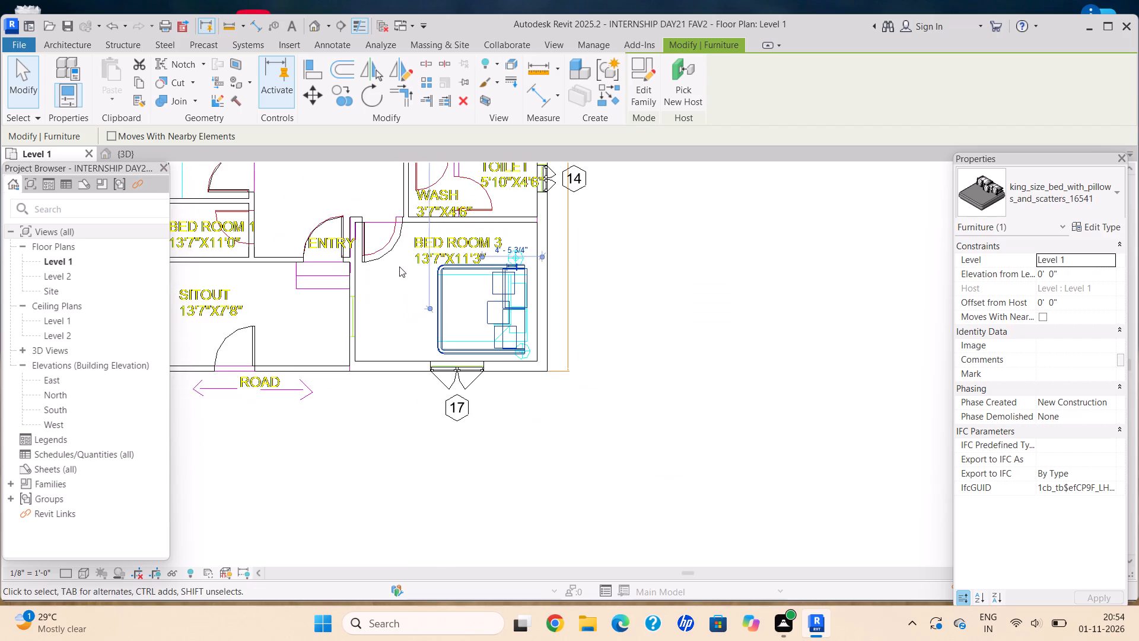
scroll(400, 257, "down", 2)
middle_click_drag(405, 258, 499, 293)
middle_click_drag(410, 292, 423, 317)
scroll(423, 317, "down", 1)
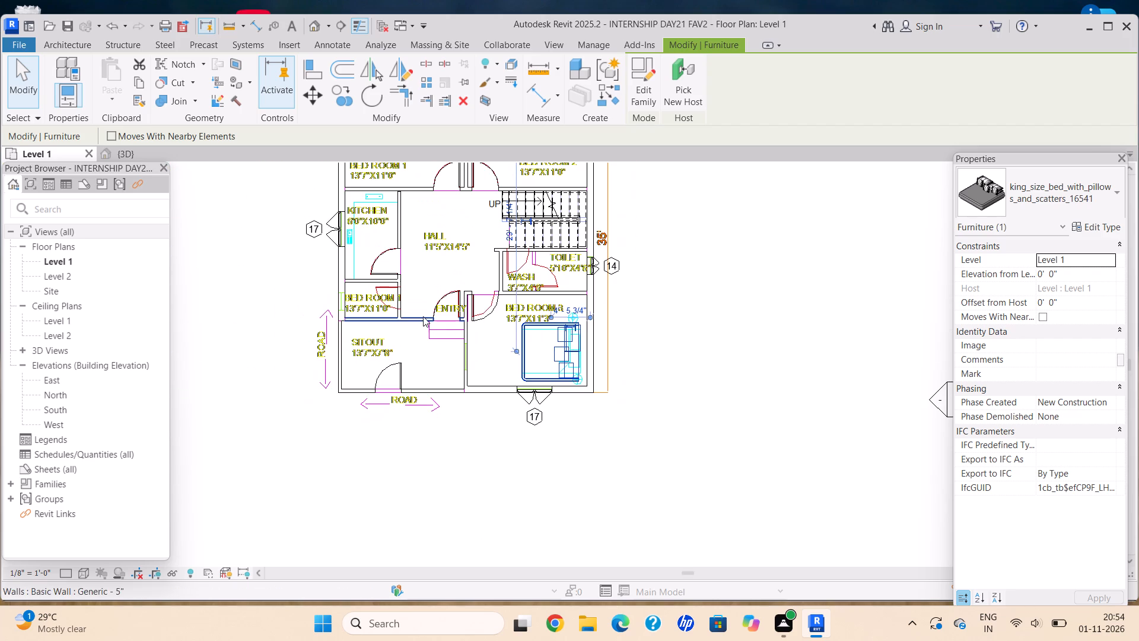
key("Escape")
middle_click_drag(396, 236, 422, 296)
key("Escape")
Examine the BED ROOM 1 and BED ROOM 2 doors and the overall floor plan against the CAD drawing.
scroll(509, 244, "up", 5)
scroll(421, 218, "up", 5)
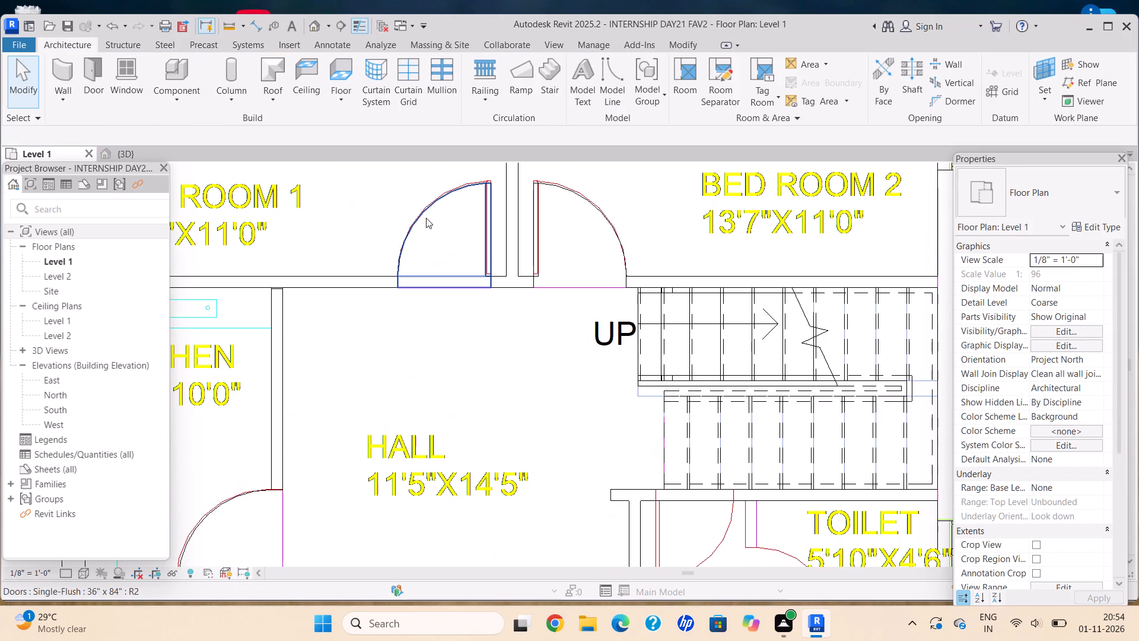
scroll(426, 218, "down", 5)
middle_click_drag(428, 218, 490, 307)
scroll(496, 306, "up", 4)
scroll(552, 309, "up", 5)
scroll(592, 344, "up", 7)
scroll(592, 344, "down", 20)
middle_click_drag(481, 298, 508, 322)
middle_click_drag(521, 339, 527, 348)
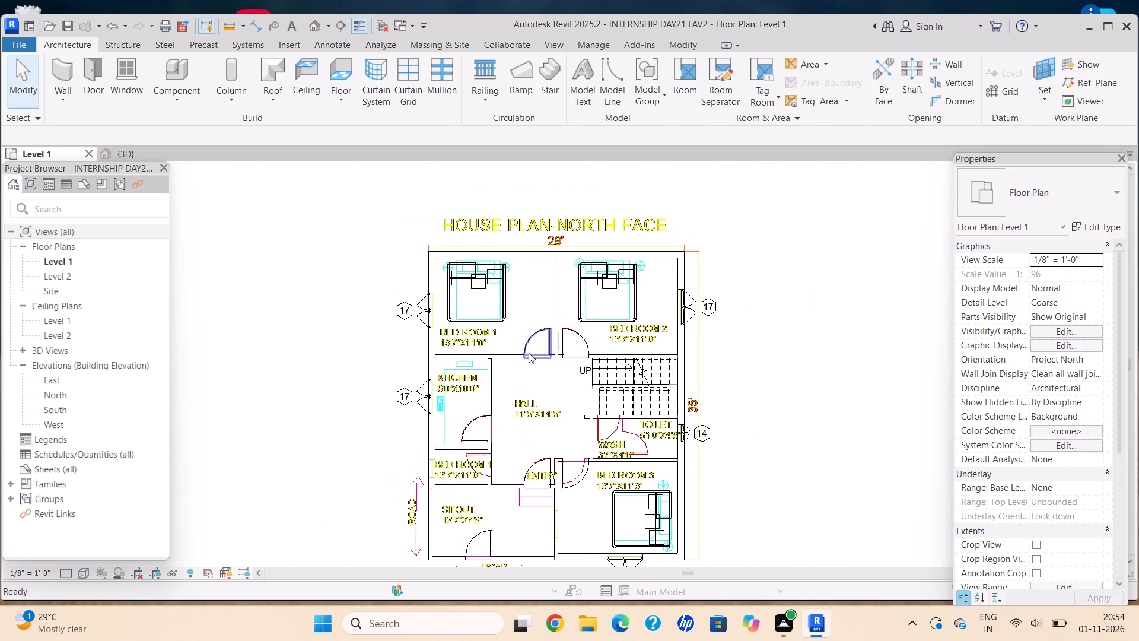
middle_click_drag(519, 361, 492, 323)
scroll(243, 257, "up", 1)
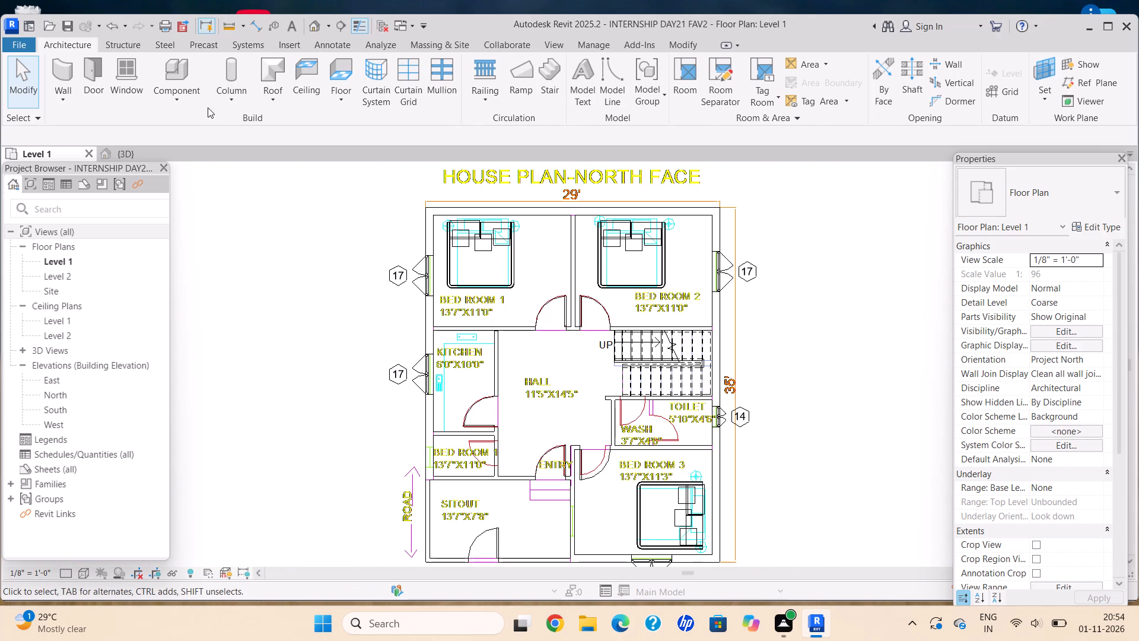
Load the Modern_Toilet_7747 family from the wash basin folder as a component to place.
left_click(167, 88)
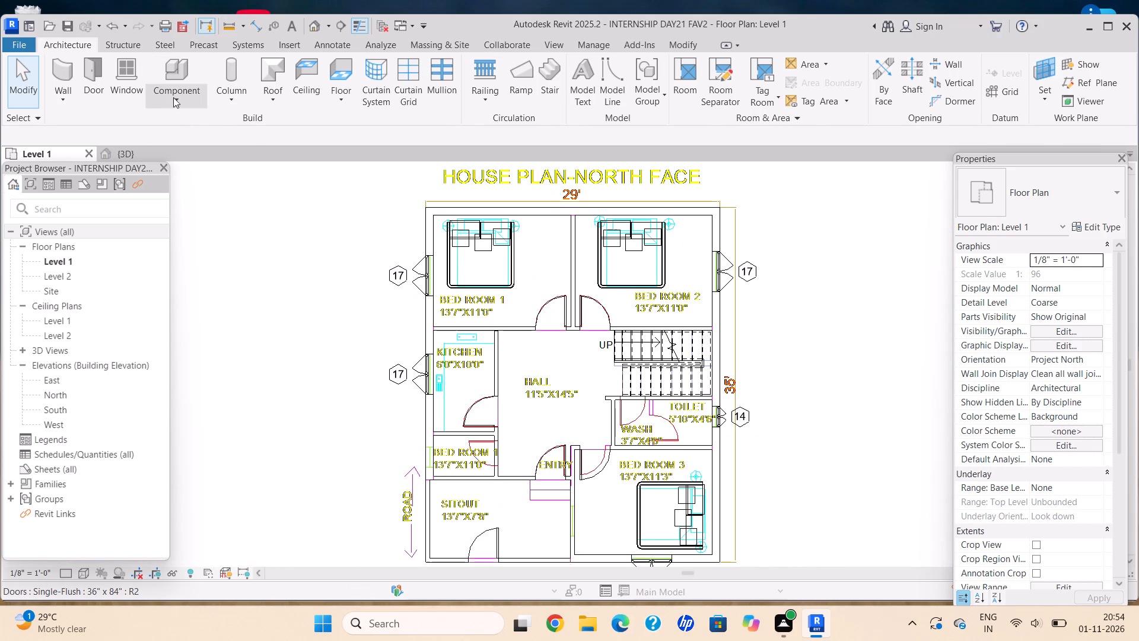
left_click(199, 123)
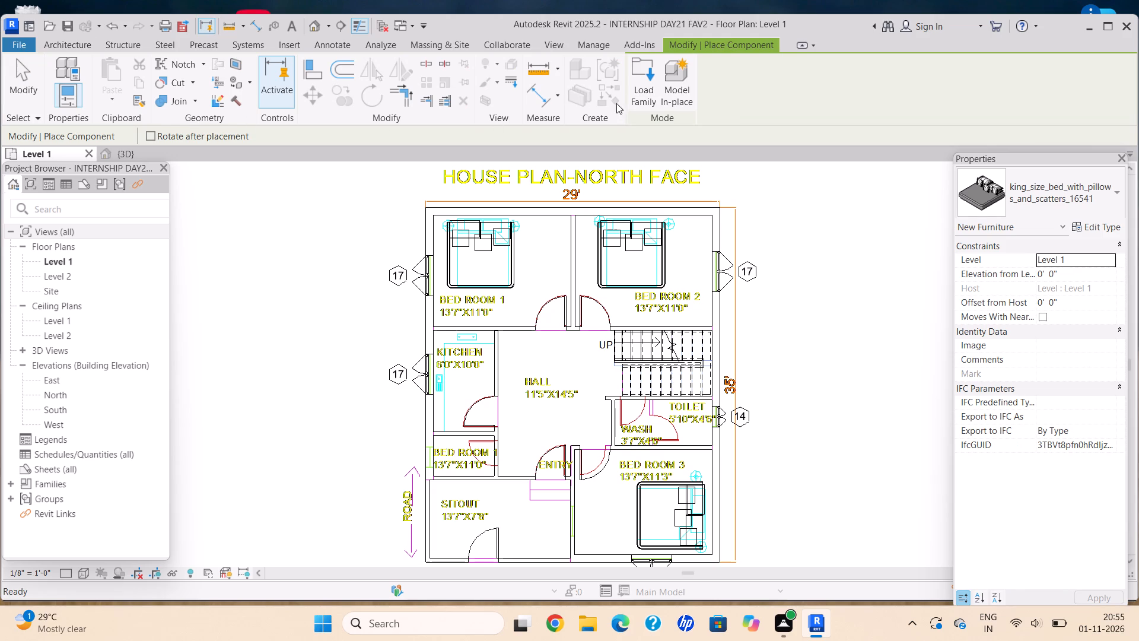
left_click(645, 93)
double_click(342, 234)
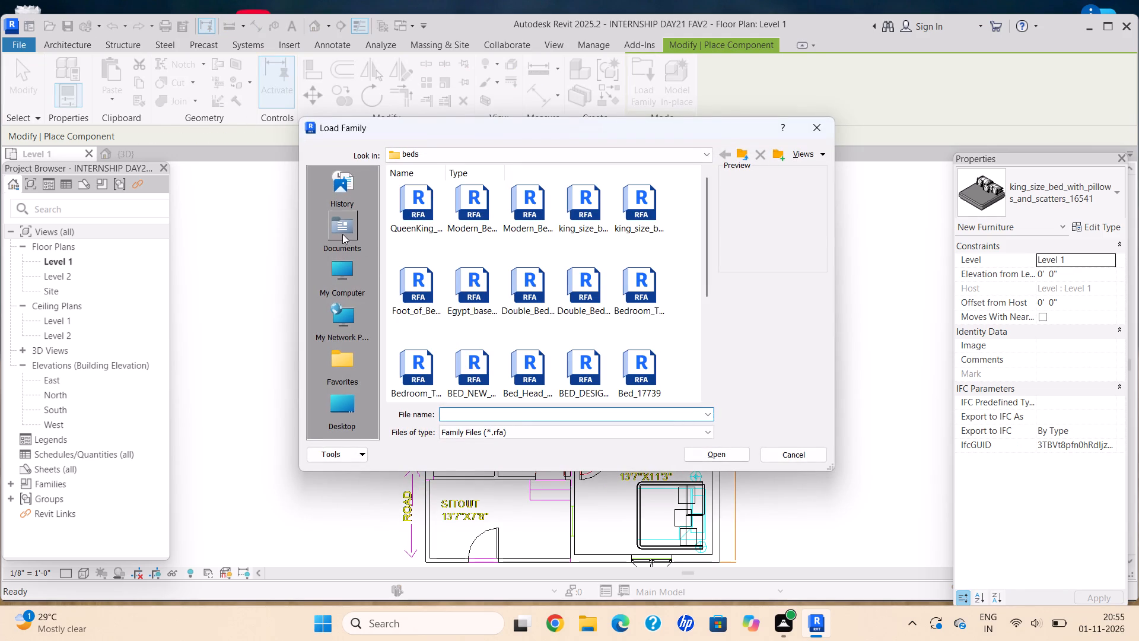
double_click(426, 204)
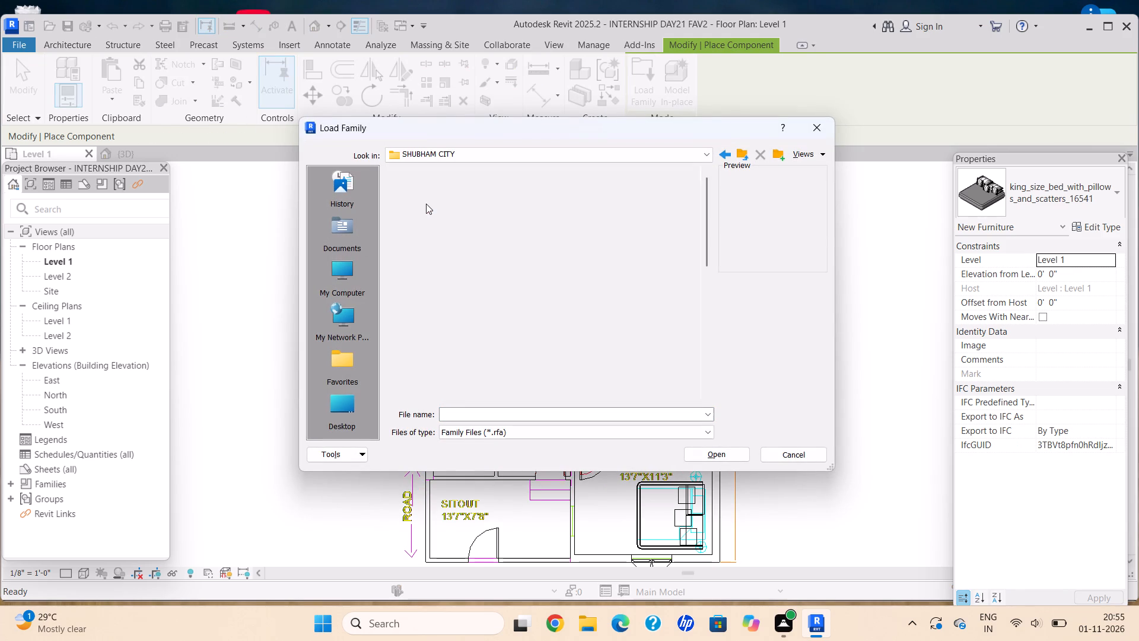
scroll(586, 214, "down", 7)
scroll(596, 221, "up", 6)
double_click(418, 223)
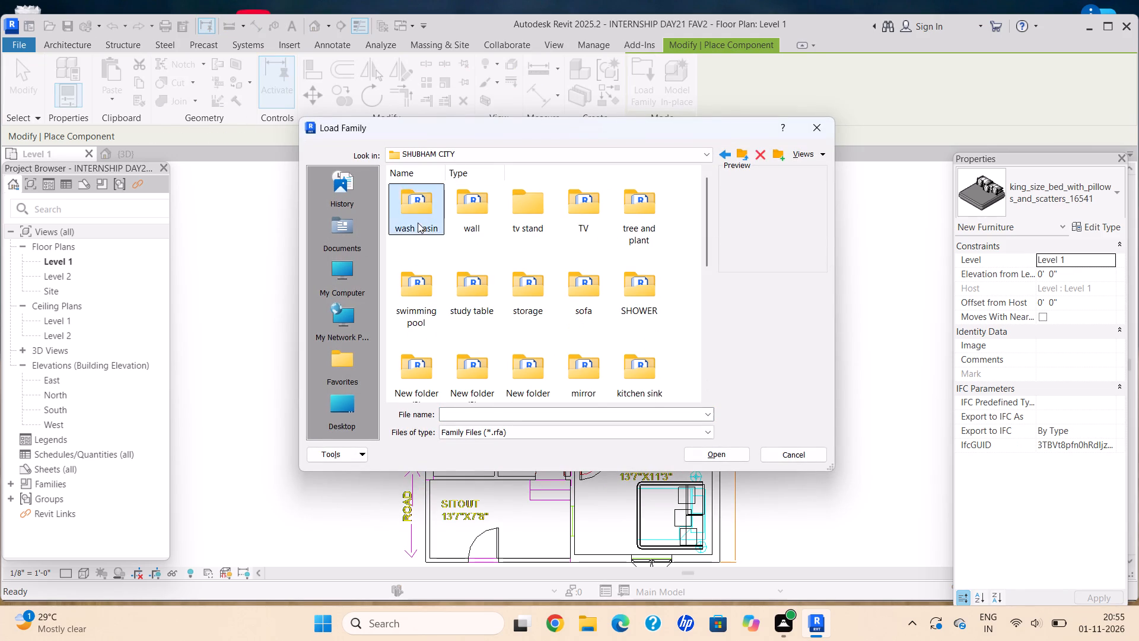
left_click(584, 274)
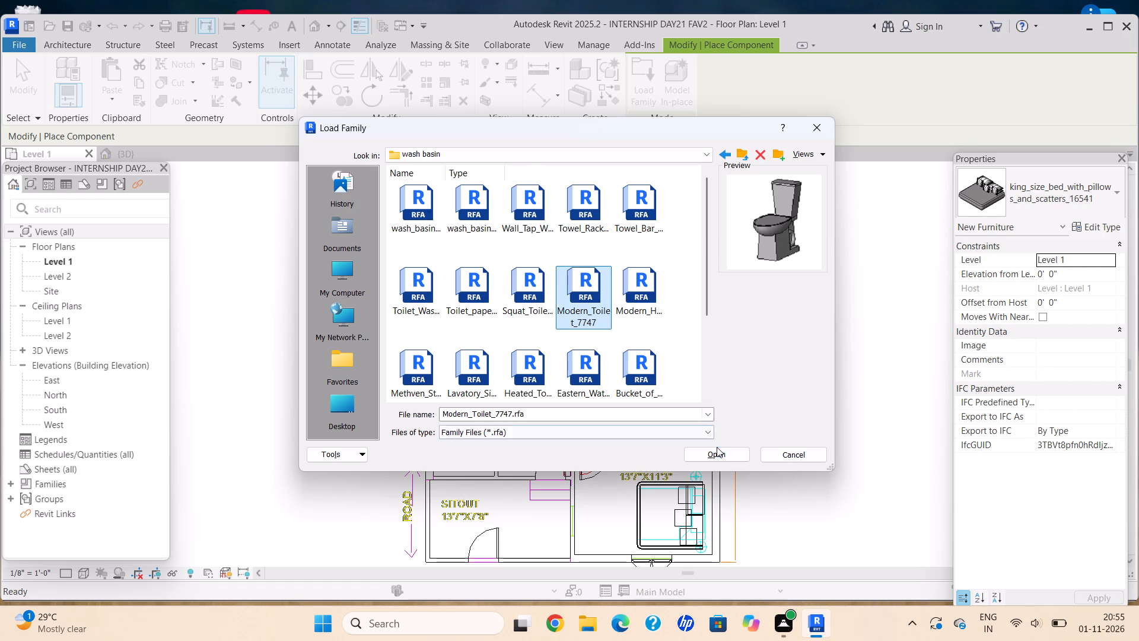
left_click(717, 447)
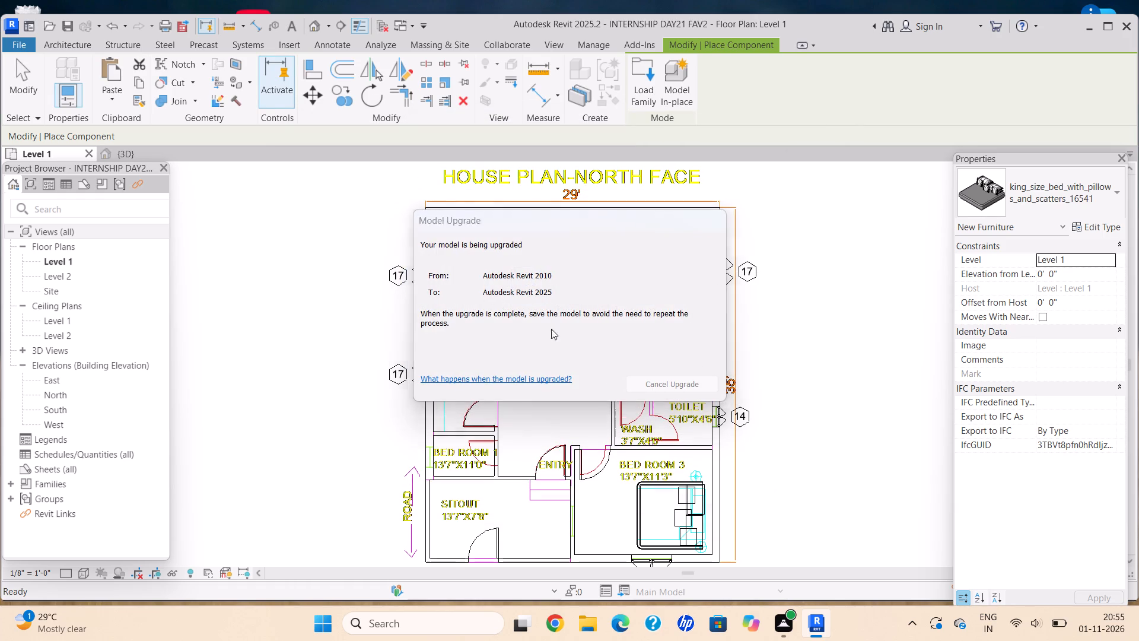
Place the Modern_Toilet_7747 in the TOILET room, rotated with its tank toward the exterior wall and about 2'-0" from it.
middle_click_drag(672, 391, 629, 334)
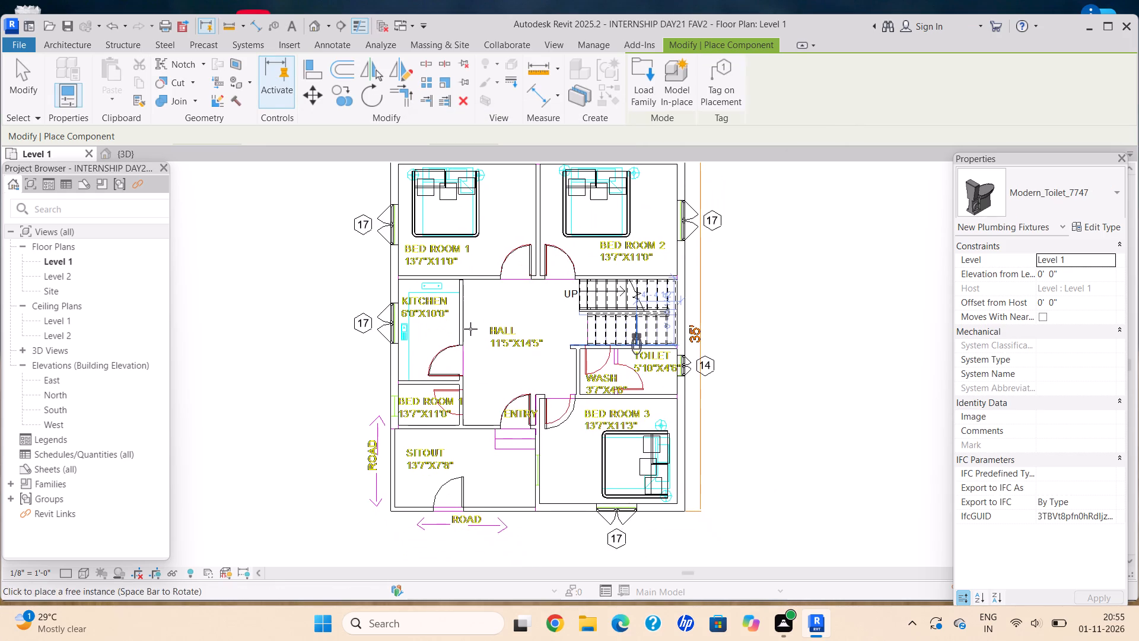
middle_click_drag(637, 397, 622, 382)
middle_click_drag(596, 366, 553, 354)
scroll(614, 322, "up", 5)
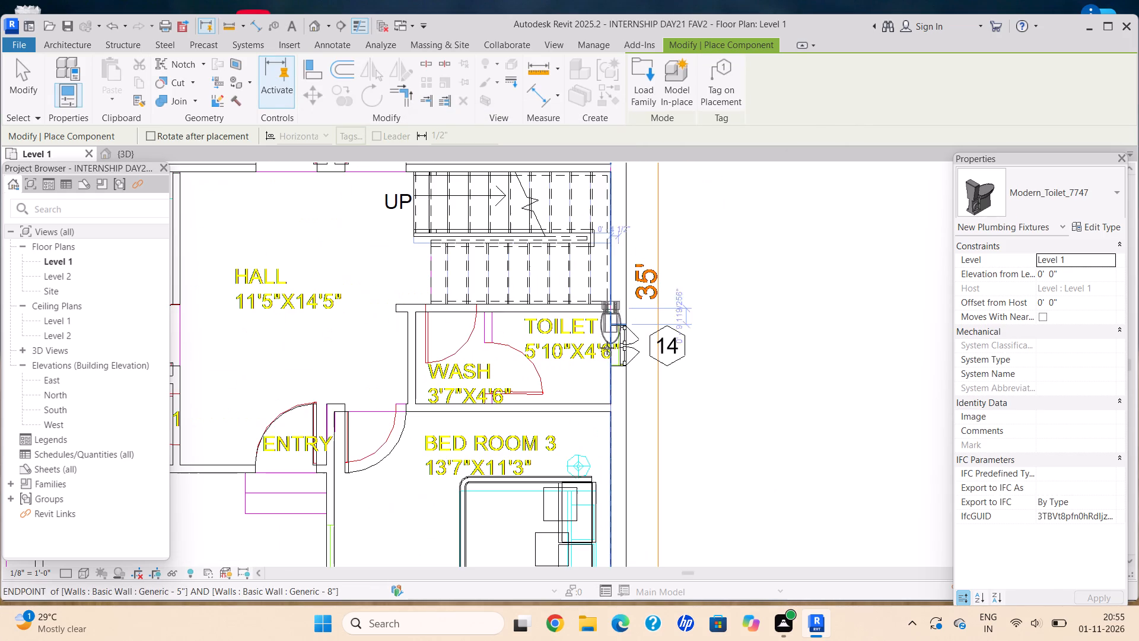
key("space")
key("space")
key("space")
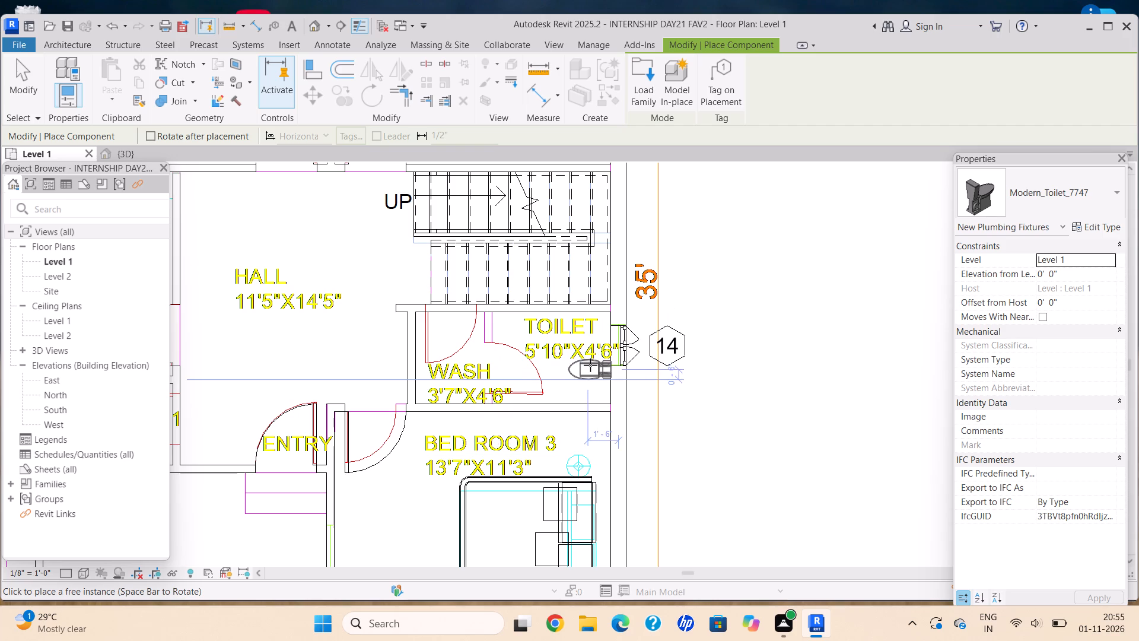
left_click(576, 366)
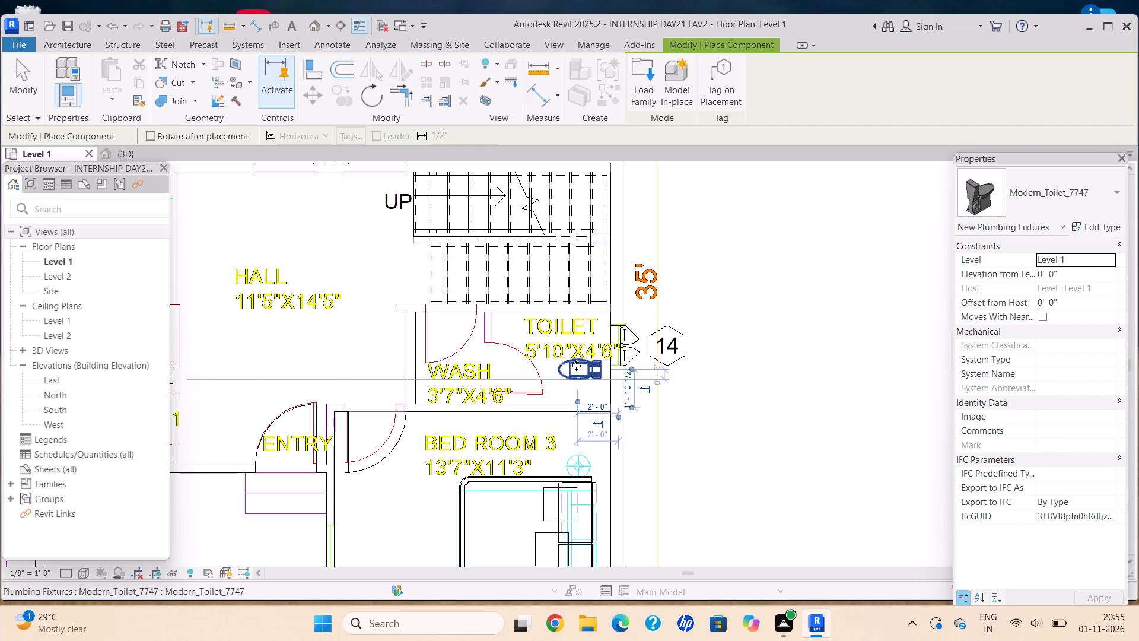
key("Escape")
key("Escape")
Start a roof by footprint for the house and move it to Level 2.
scroll(470, 377, "down", 7)
middle_click_drag(453, 385, 564, 342)
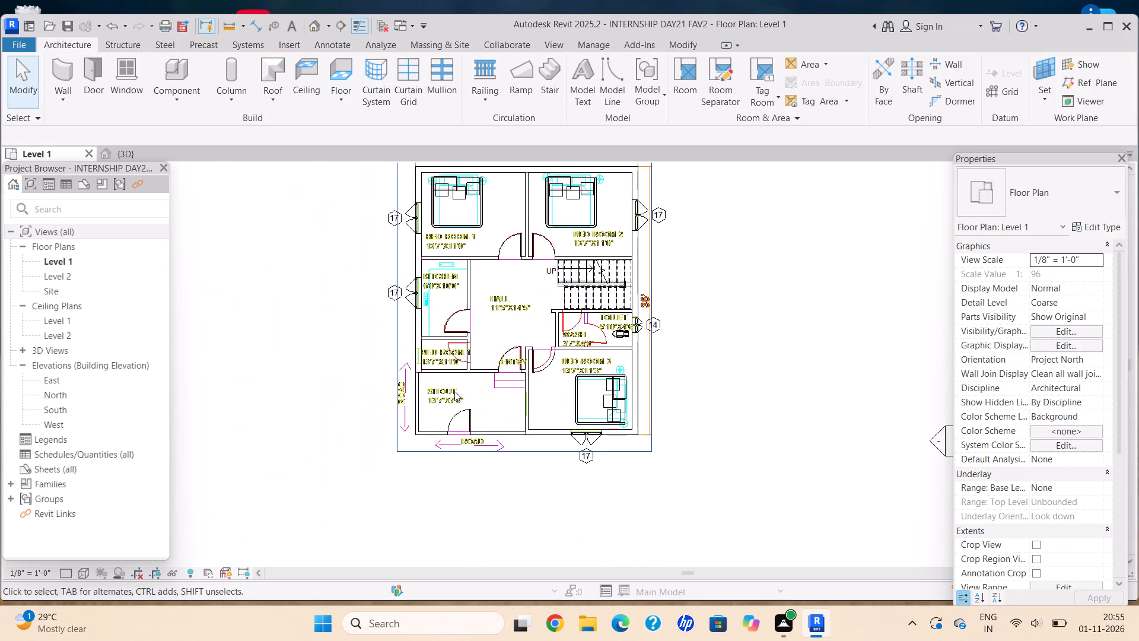
middle_click_drag(454, 391, 313, 345)
scroll(353, 337, "down", 2)
middle_click_drag(356, 338, 365, 395)
key("Escape")
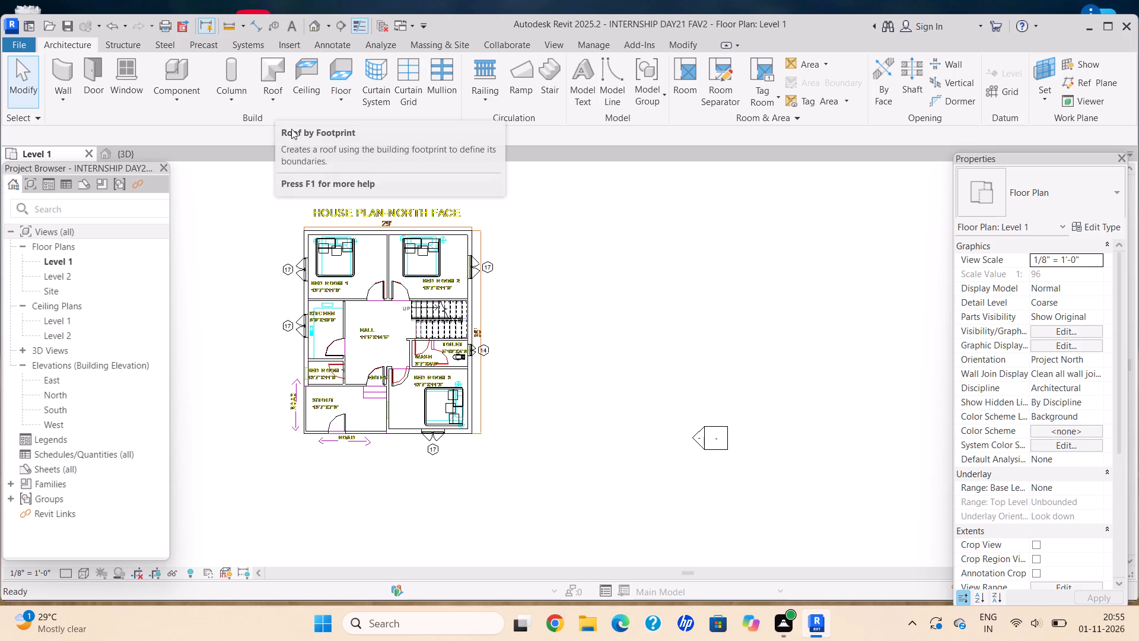
left_click(278, 104)
left_click(307, 128)
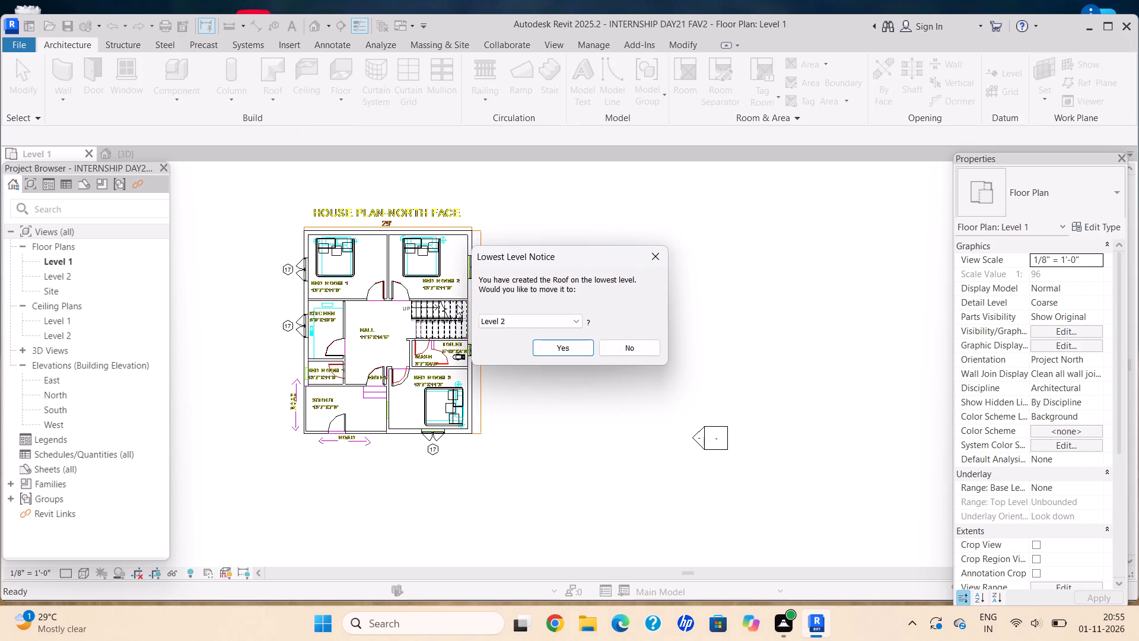
left_click(543, 345)
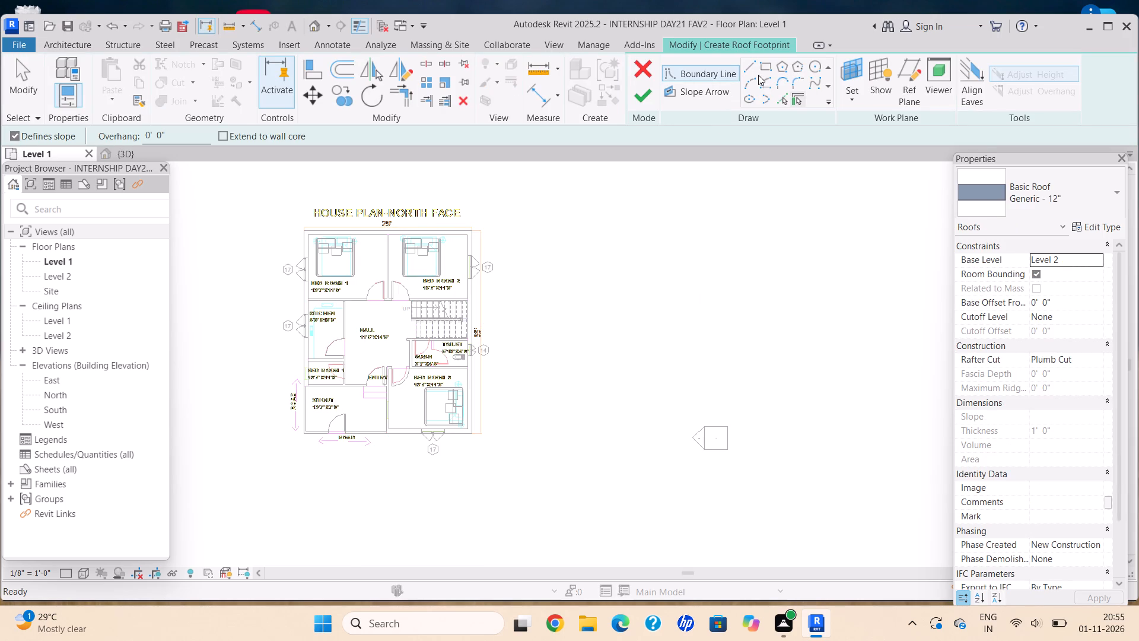
left_click(757, 66)
Set the structure layer thickness of the Generic - 12" basic roof type to 6".
left_click(1081, 230)
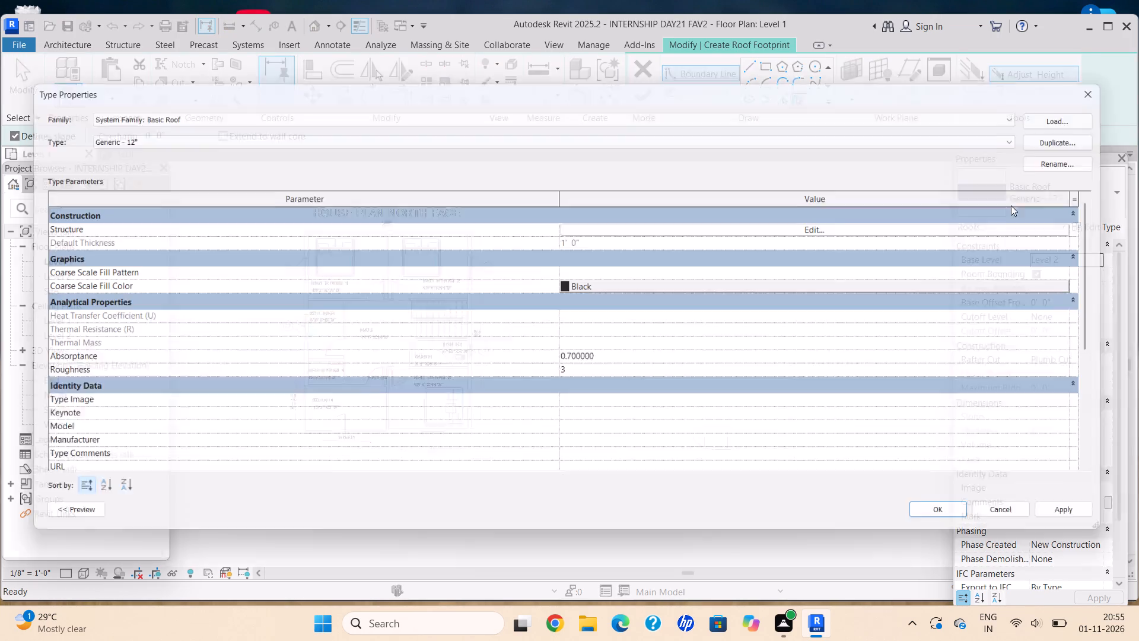
left_click(838, 226)
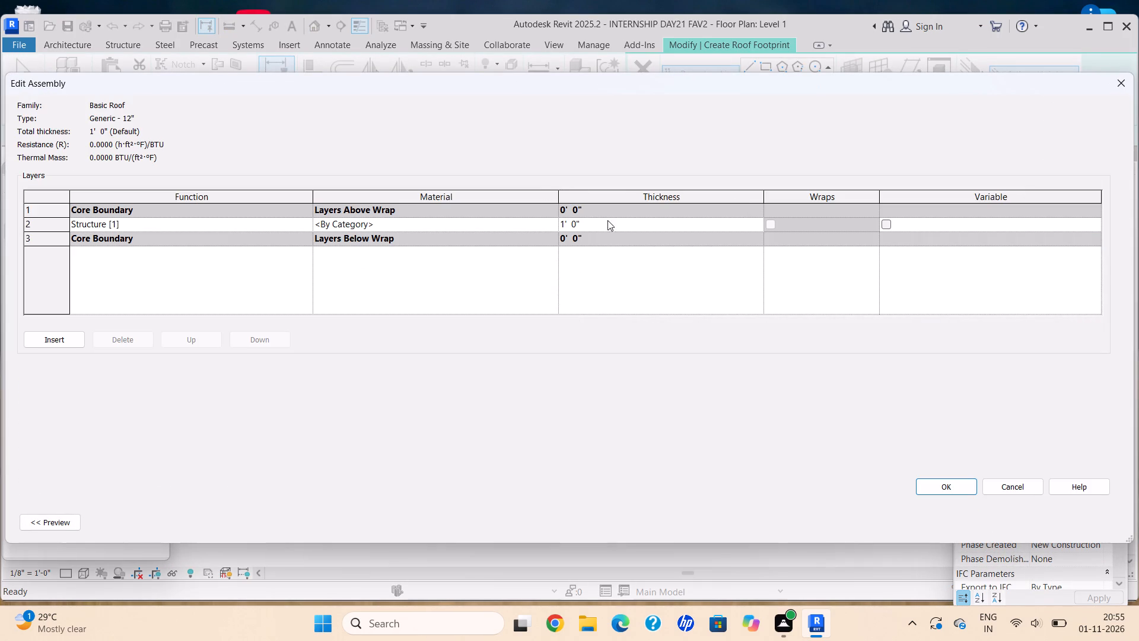
left_click(622, 229)
key("equal")
key("BackSpace")
key("BackSpace")
key("BackSpace")
key("6")
key("shift+quotedbl")
key("Return")
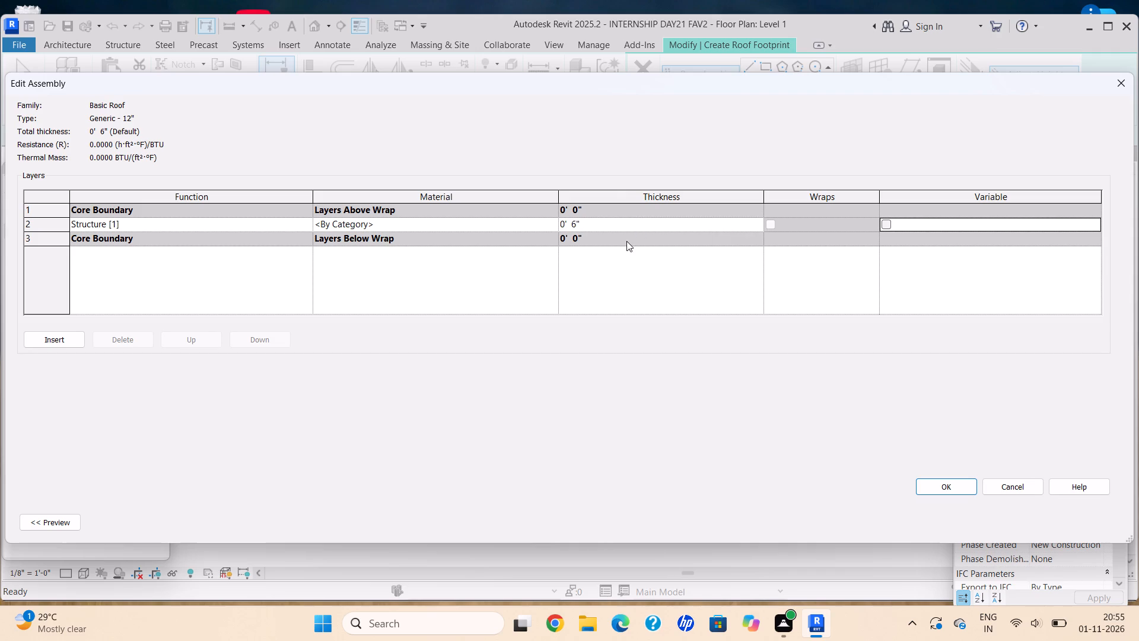
left_click(952, 482)
left_click(1090, 522)
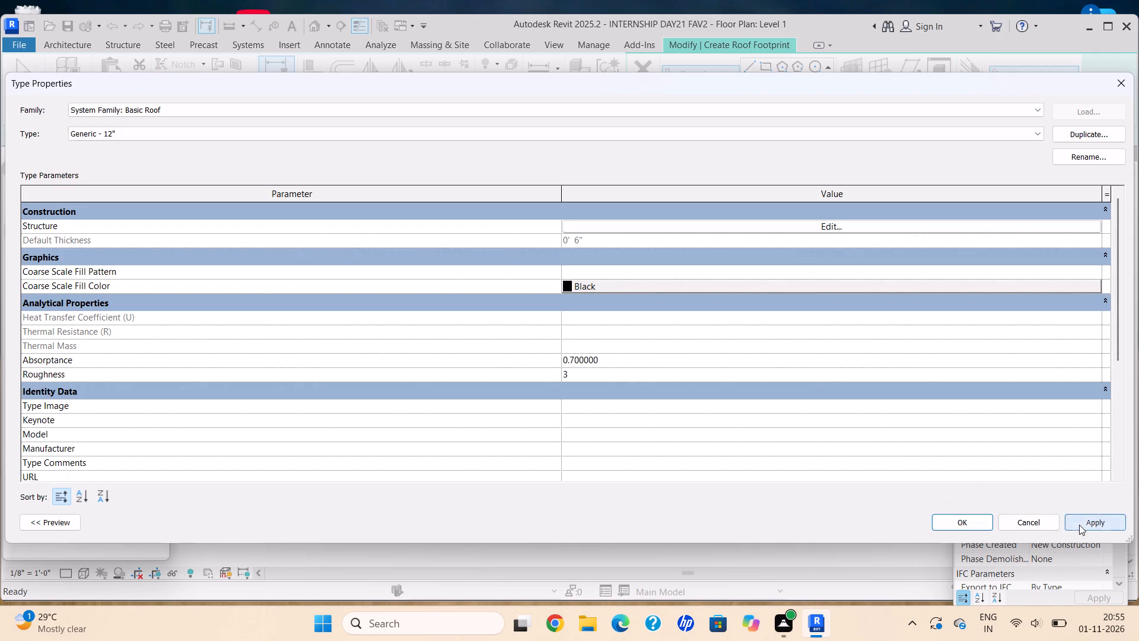
left_click(982, 523)
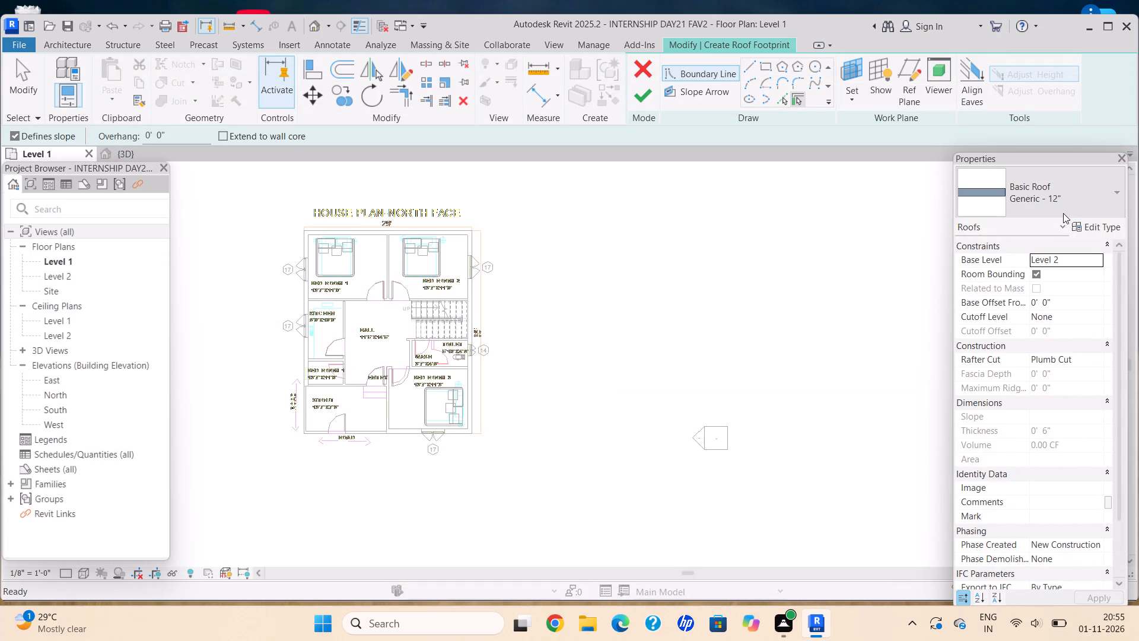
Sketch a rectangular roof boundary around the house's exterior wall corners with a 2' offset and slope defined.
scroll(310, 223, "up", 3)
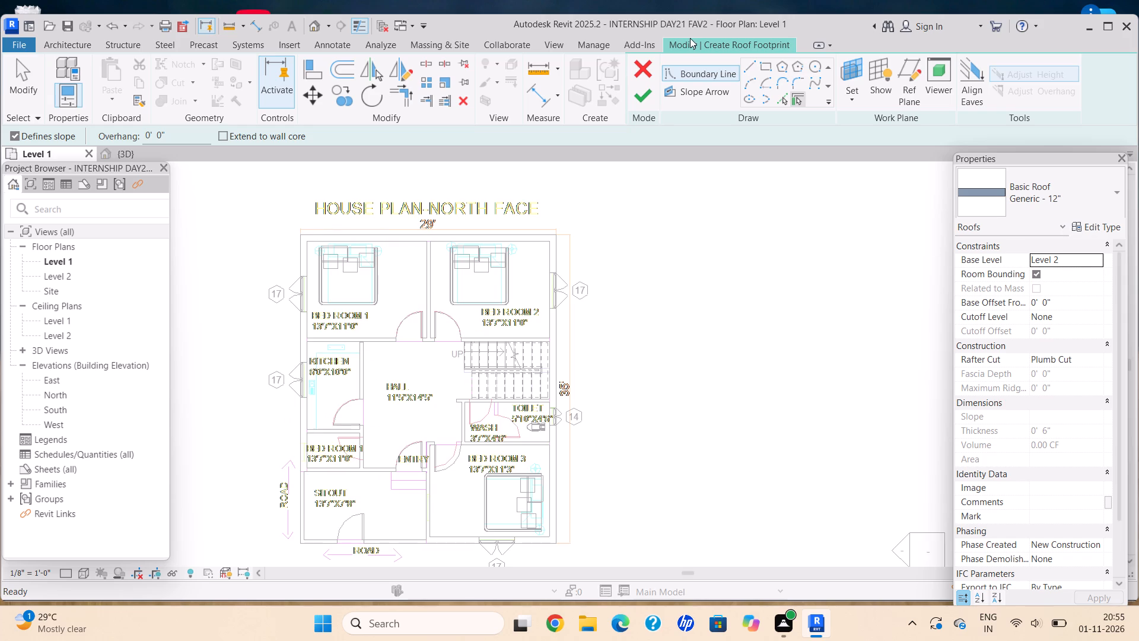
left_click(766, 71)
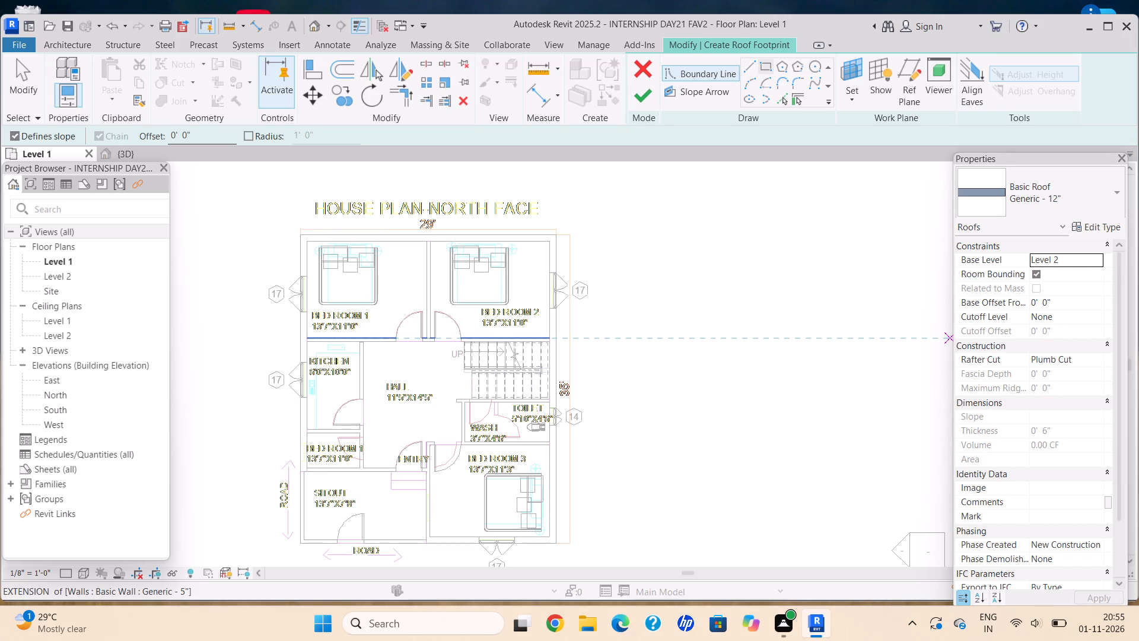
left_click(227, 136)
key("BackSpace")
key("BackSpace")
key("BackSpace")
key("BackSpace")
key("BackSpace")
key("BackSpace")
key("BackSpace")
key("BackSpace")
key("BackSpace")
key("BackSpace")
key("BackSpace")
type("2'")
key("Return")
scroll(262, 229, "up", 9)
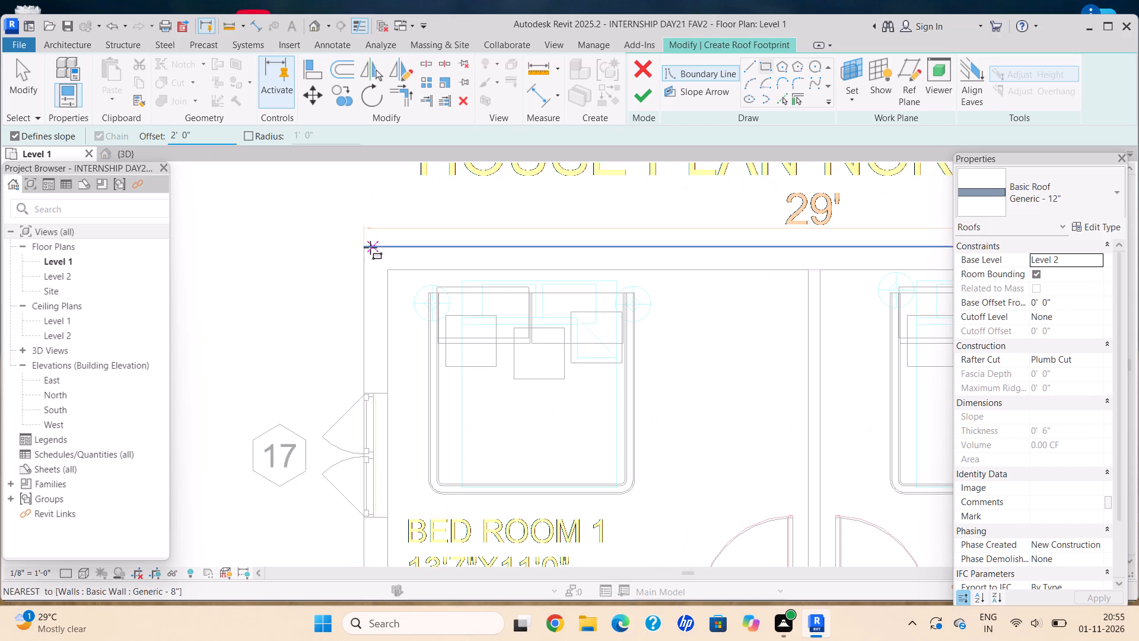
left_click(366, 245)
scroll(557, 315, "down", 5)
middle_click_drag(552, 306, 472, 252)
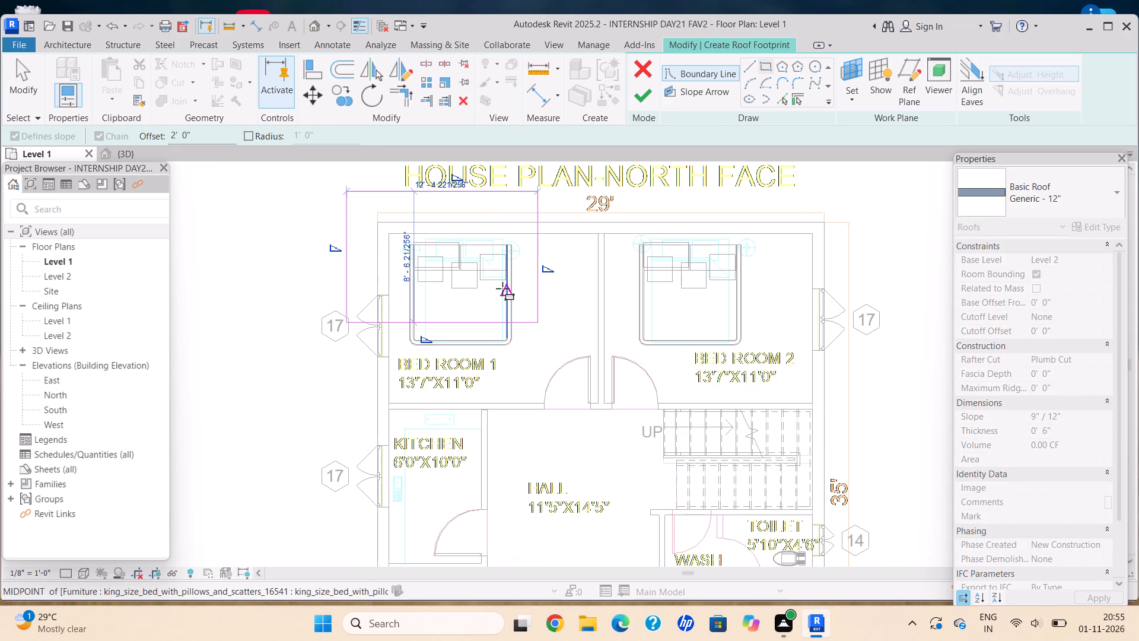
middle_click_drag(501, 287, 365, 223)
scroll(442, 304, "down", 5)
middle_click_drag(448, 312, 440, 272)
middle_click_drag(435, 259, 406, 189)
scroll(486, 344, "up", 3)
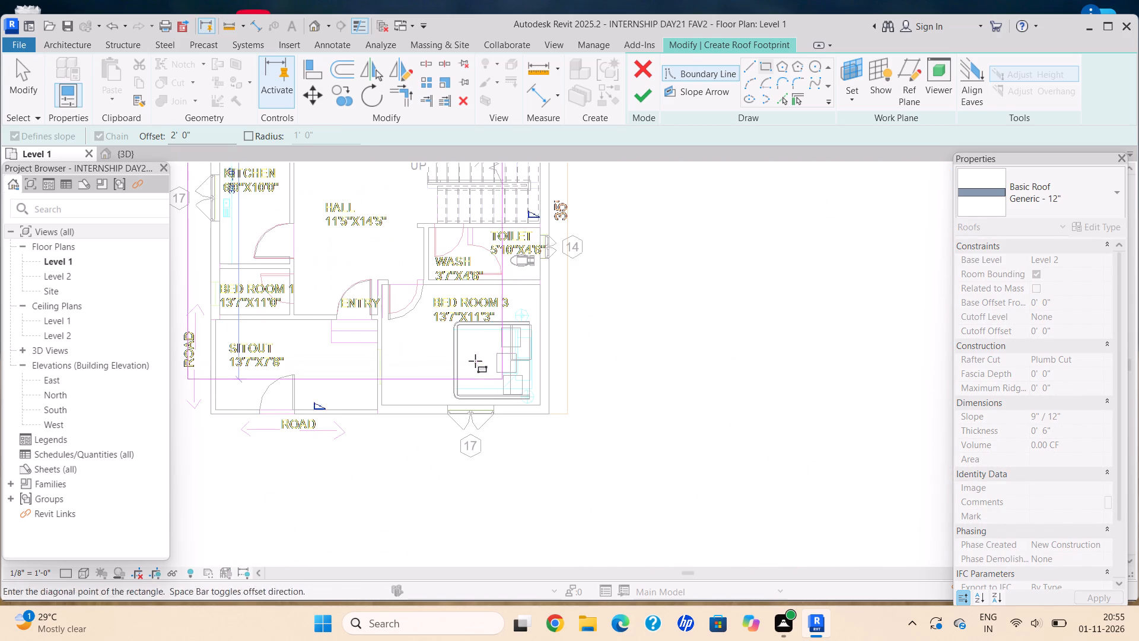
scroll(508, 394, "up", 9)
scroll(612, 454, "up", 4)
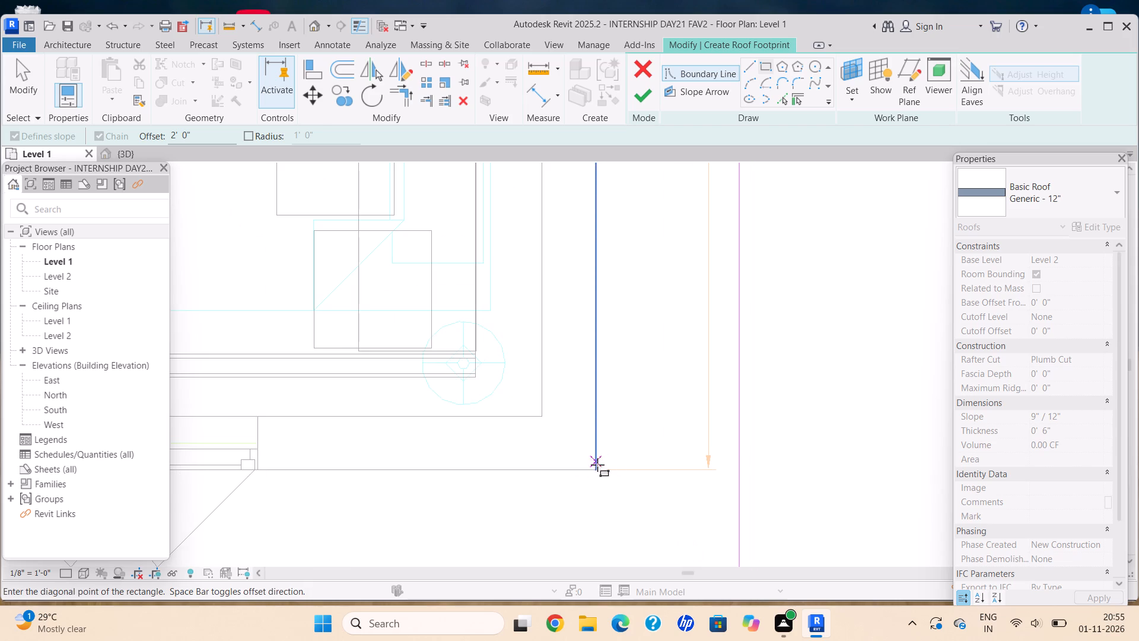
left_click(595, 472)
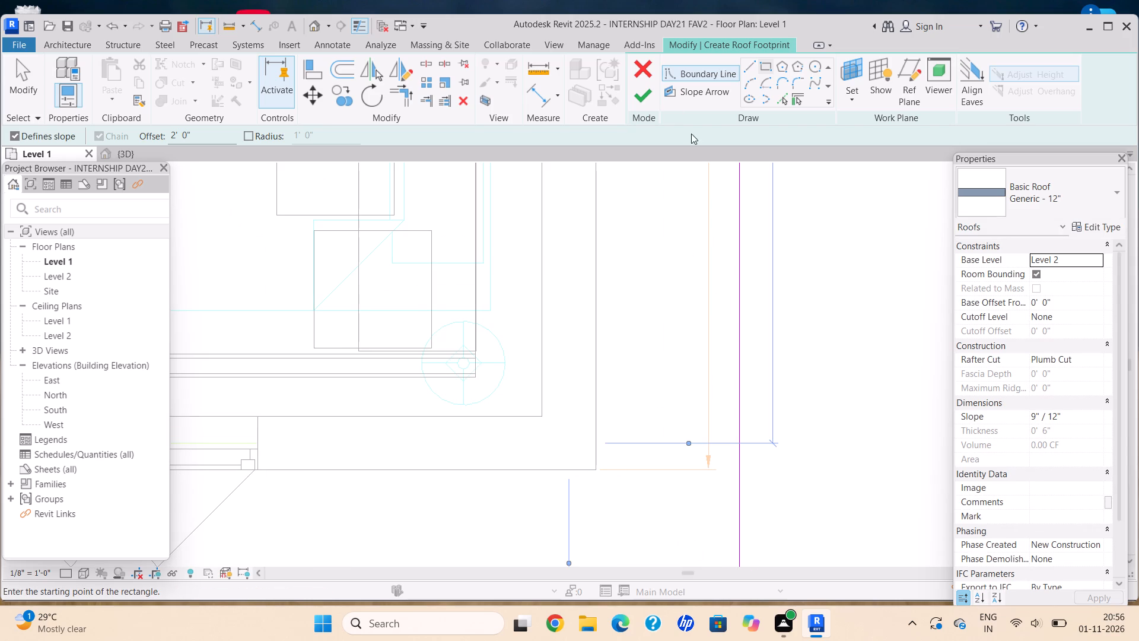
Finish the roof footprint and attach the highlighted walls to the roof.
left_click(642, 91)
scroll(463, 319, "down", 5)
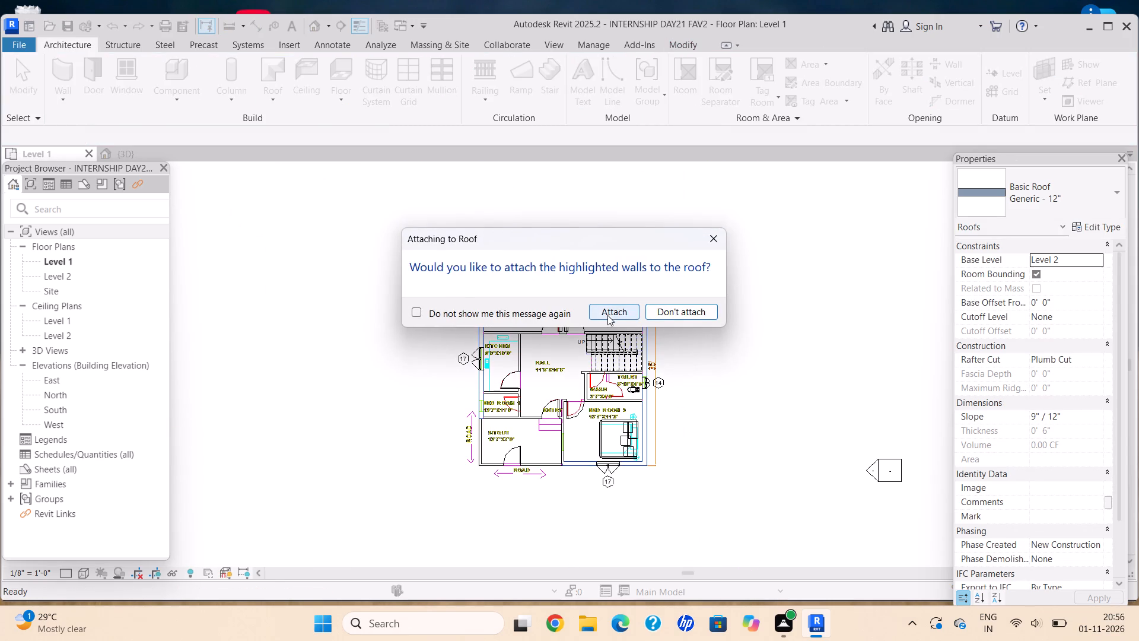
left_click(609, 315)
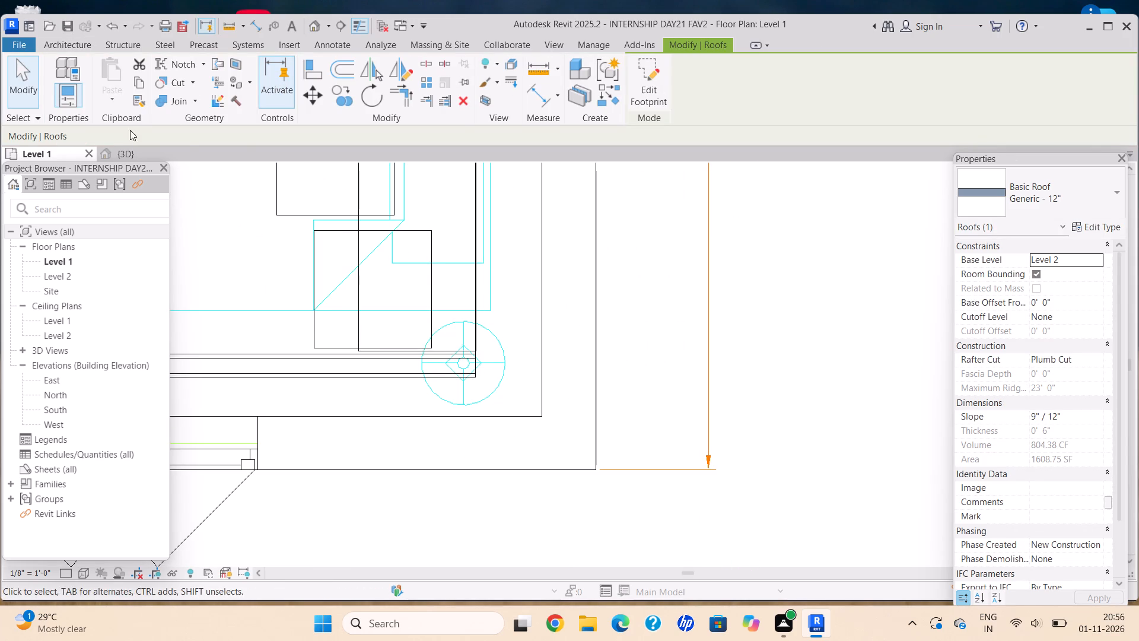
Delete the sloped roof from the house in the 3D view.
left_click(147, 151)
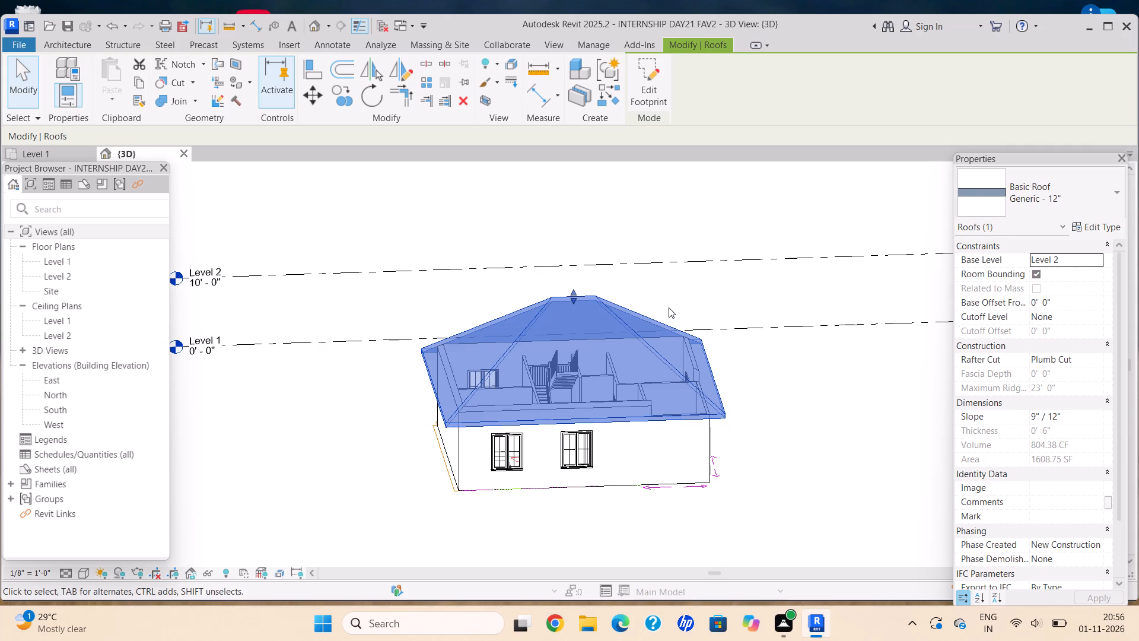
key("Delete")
Start a new roof by footprint on Level 2 from the Level 1 plan and check the Generic - 12" type's layer structure.
left_click(42, 153)
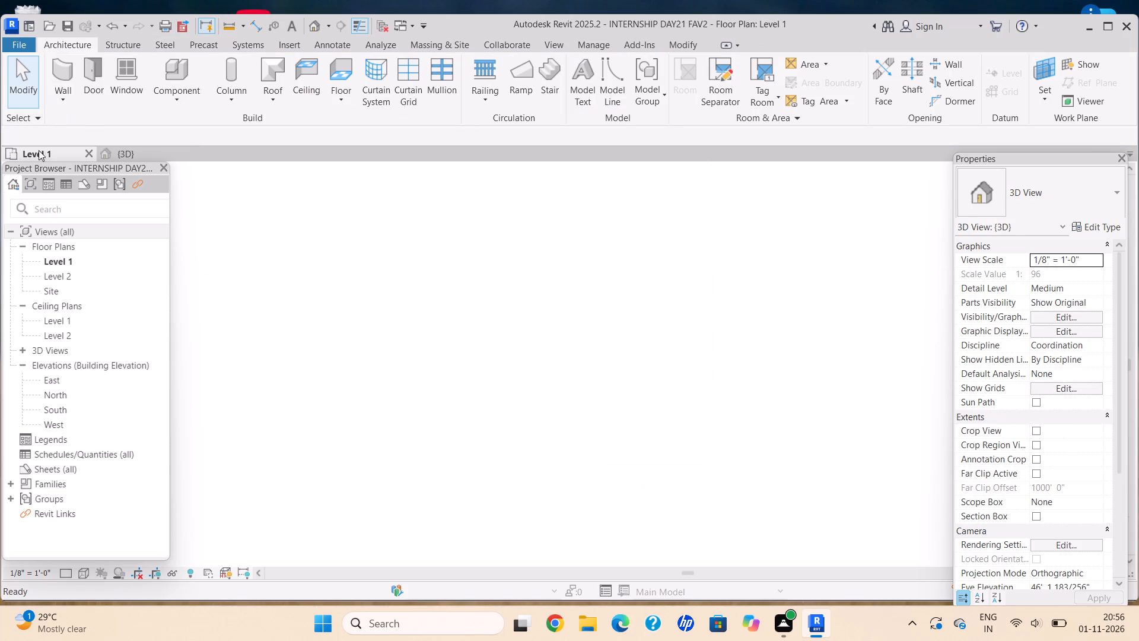
left_click(276, 104)
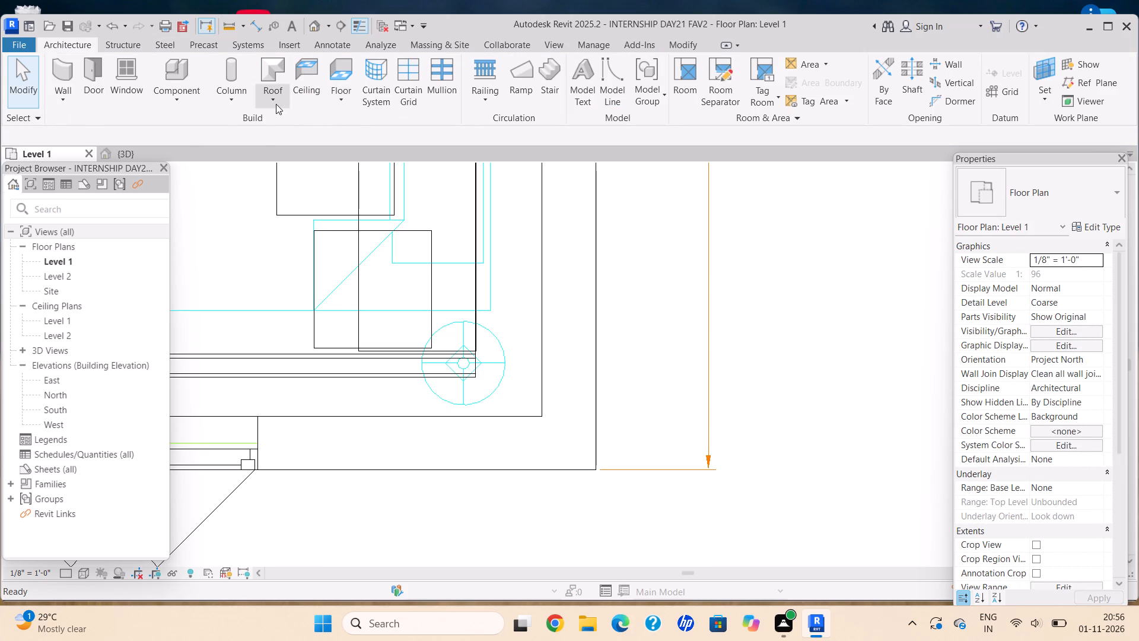
left_click(329, 125)
left_click(564, 351)
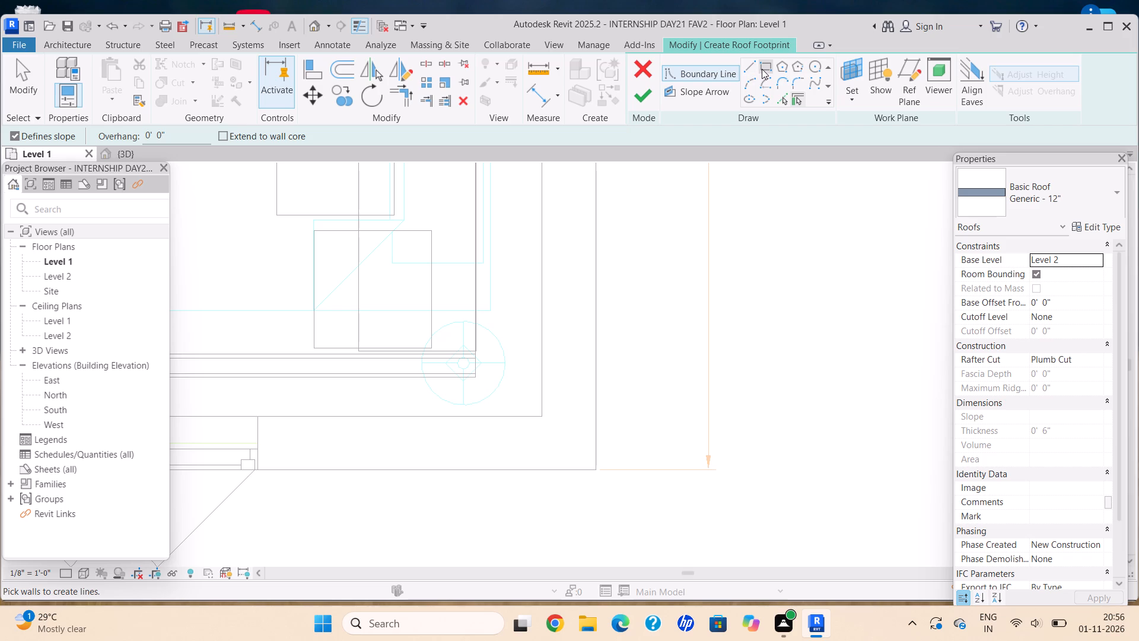
left_click(1098, 221)
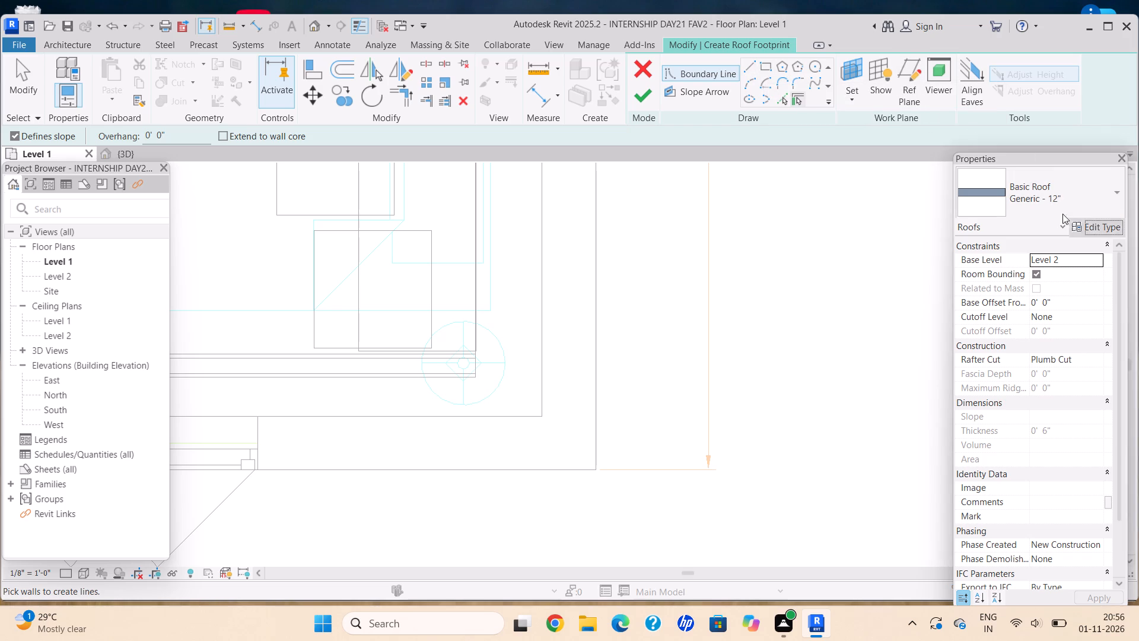
left_click(833, 232)
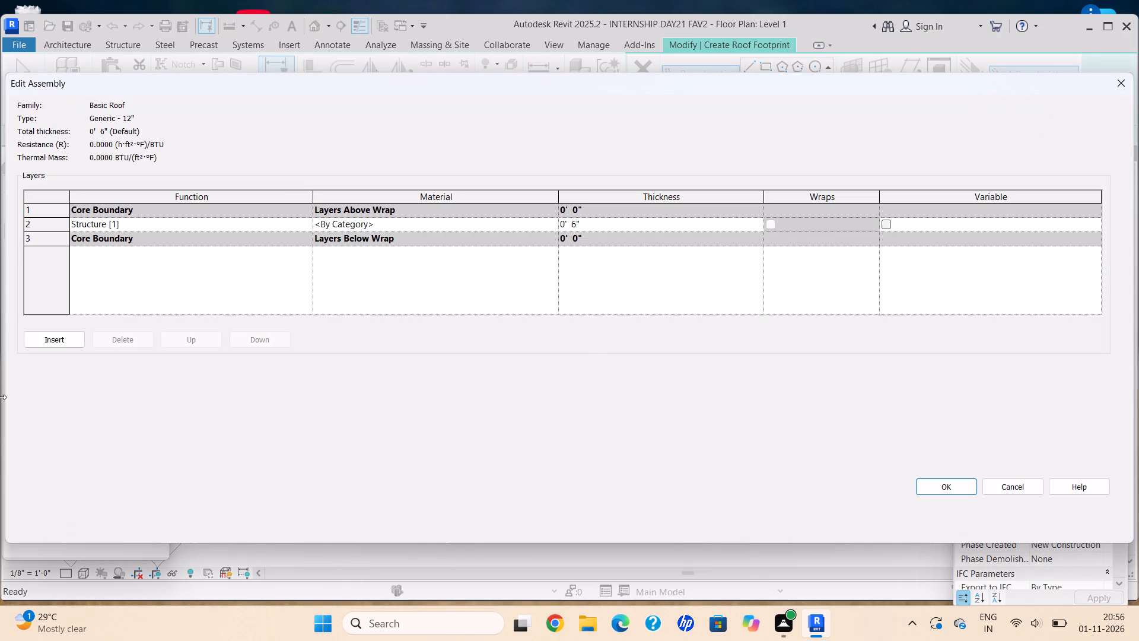
left_click(944, 478)
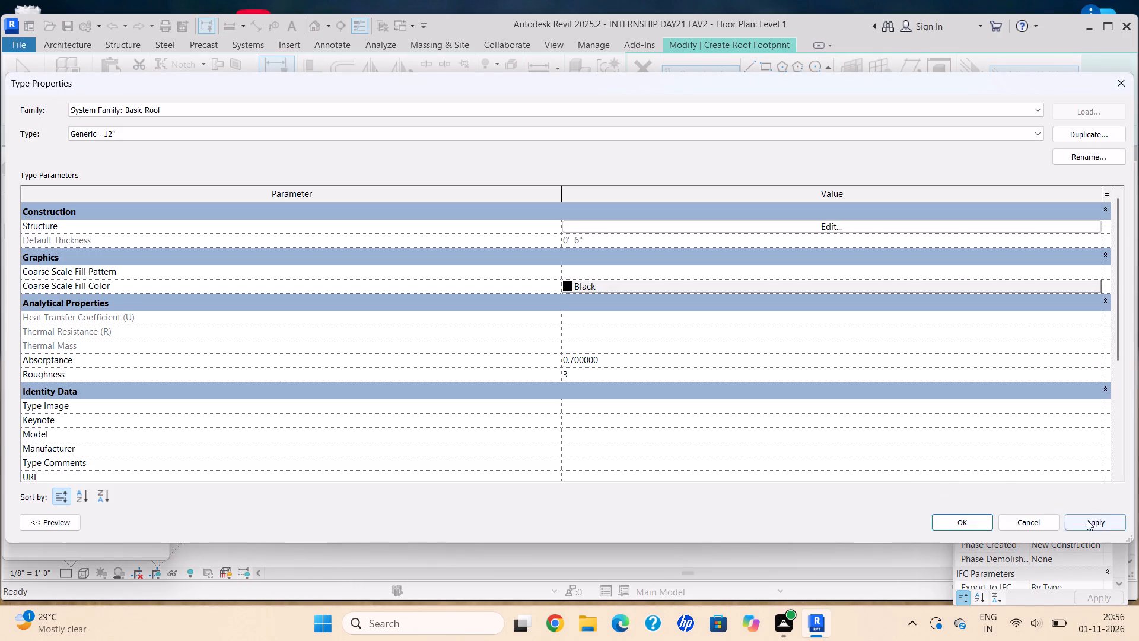
left_click(1086, 519)
left_click(983, 522)
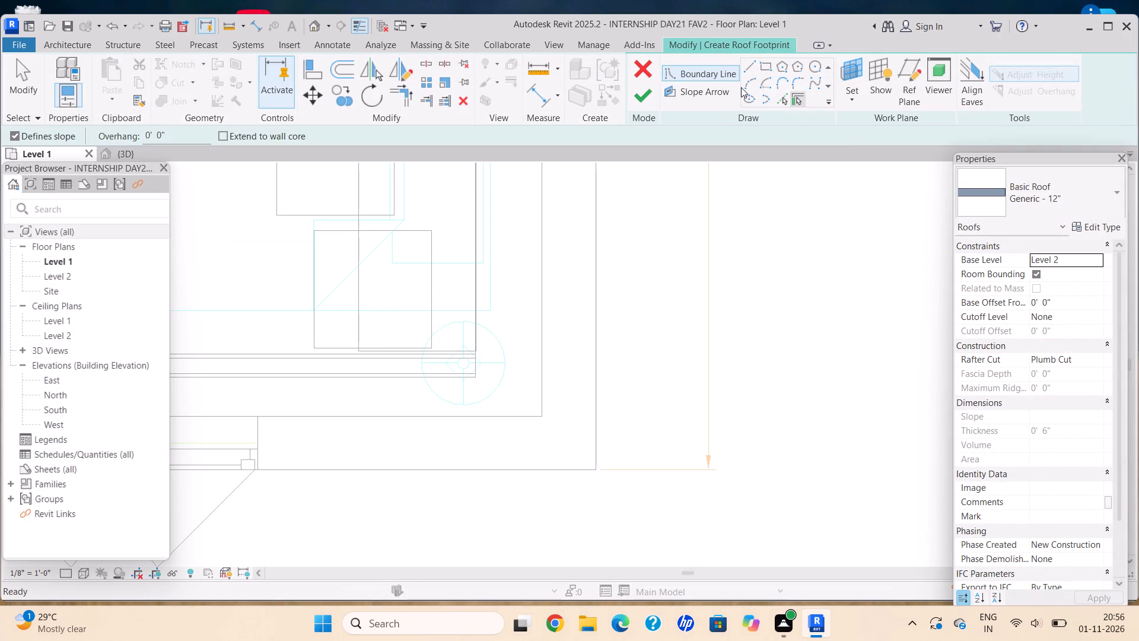
Turn off slope definition for the roof boundary lines and set the wall overhang to 2'.
scroll(368, 355, "down", 7)
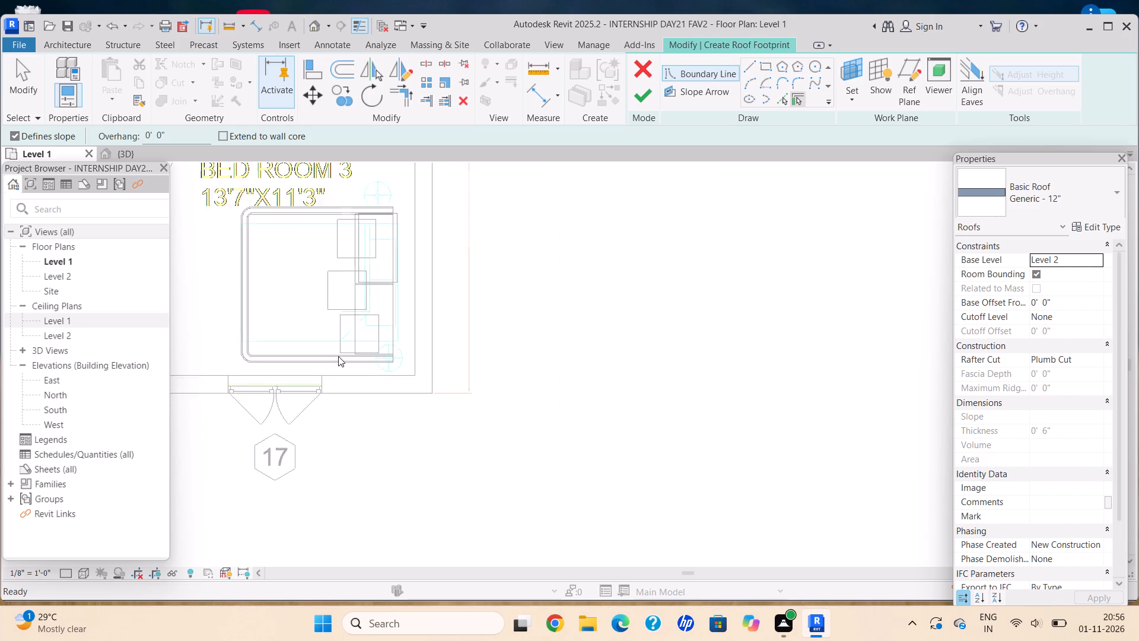
scroll(338, 356, "down", 2)
middle_click_drag(440, 379, 604, 490)
scroll(611, 495, "down", 8)
middle_click_drag(448, 363, 471, 378)
middle_click(559, 437)
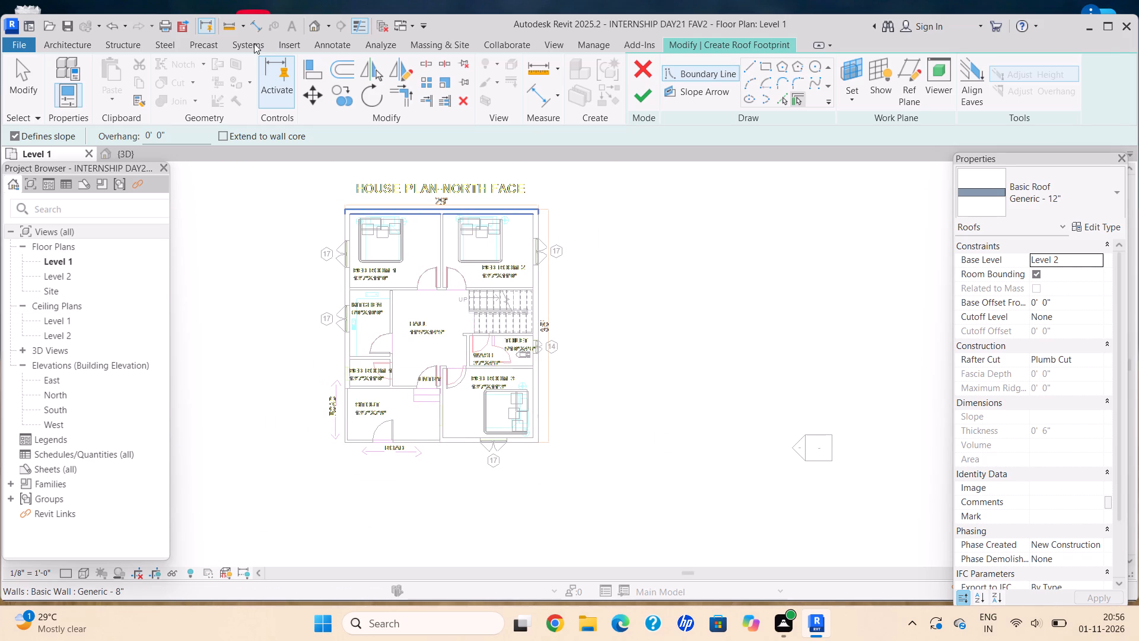
left_click(15, 137)
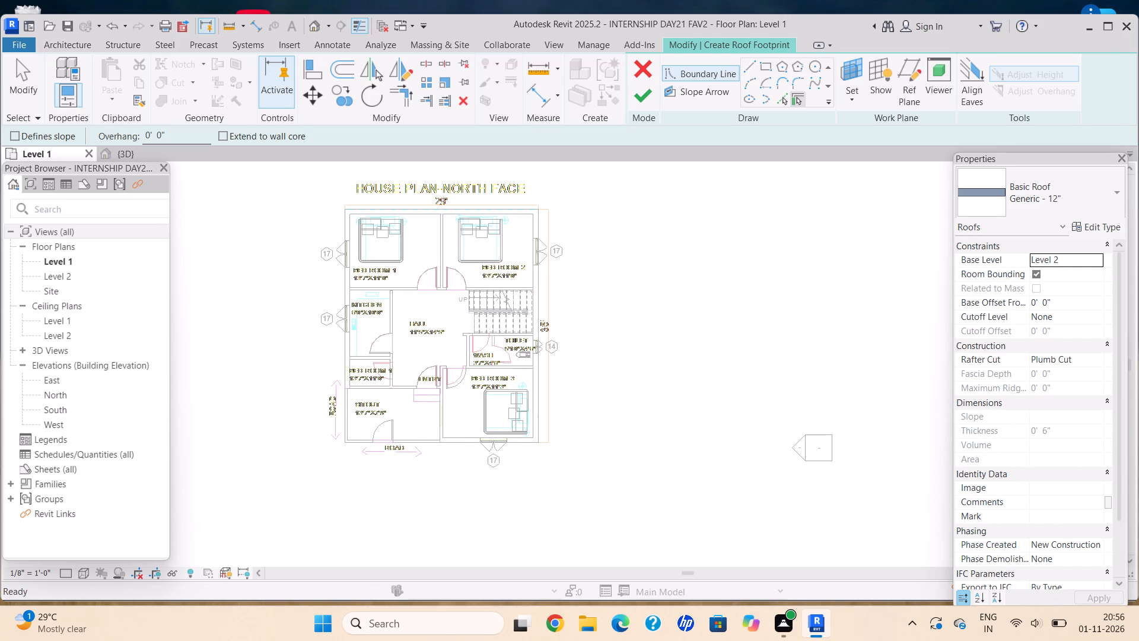
left_click(190, 135)
key("BackSpace")
key("BackSpace")
key("BackSpace")
key("BackSpace")
key("BackSpace")
key("BackSpace")
key("BackSpace")
key("BackSpace")
key("BackSpace")
key("BackSpace")
key("BackSpace")
key("BackSpace")
key("BackSpace")
type("2'")
key("Return")
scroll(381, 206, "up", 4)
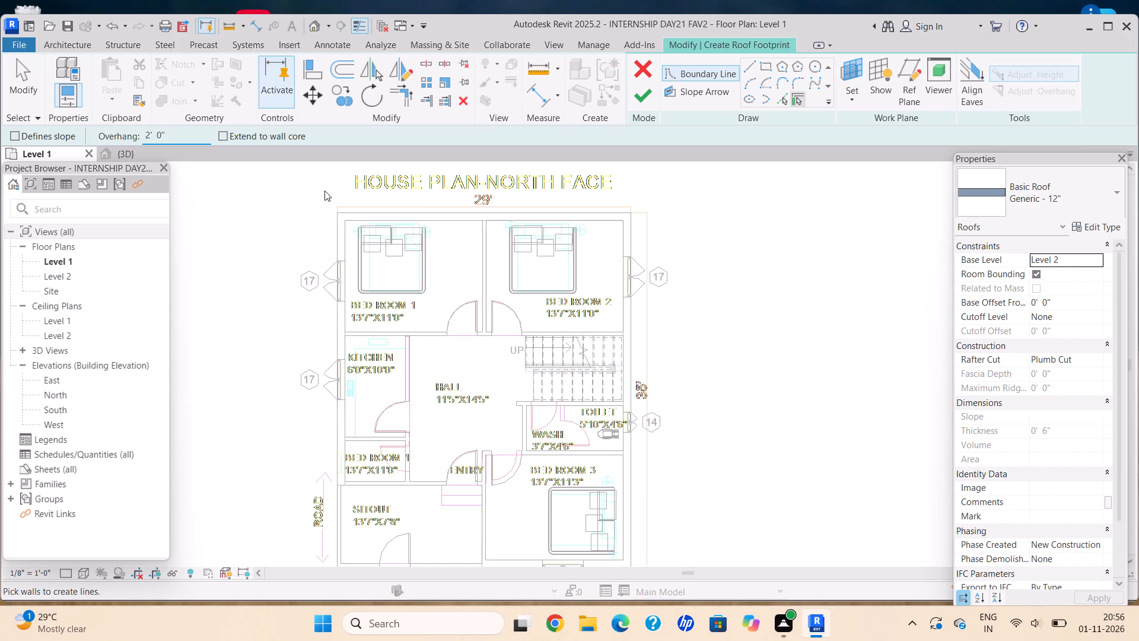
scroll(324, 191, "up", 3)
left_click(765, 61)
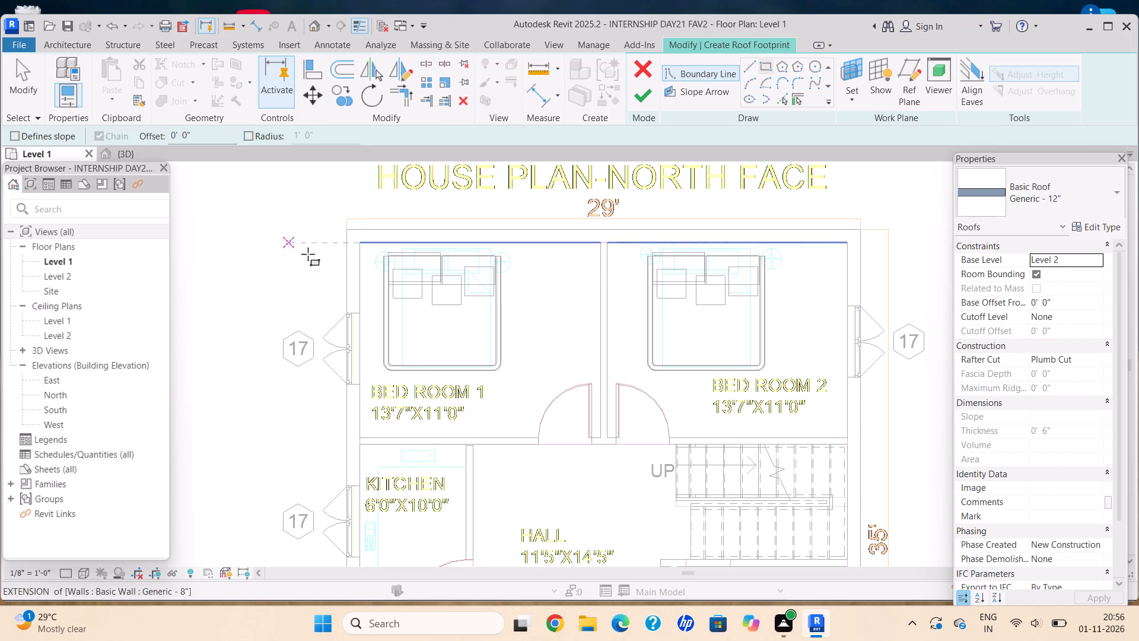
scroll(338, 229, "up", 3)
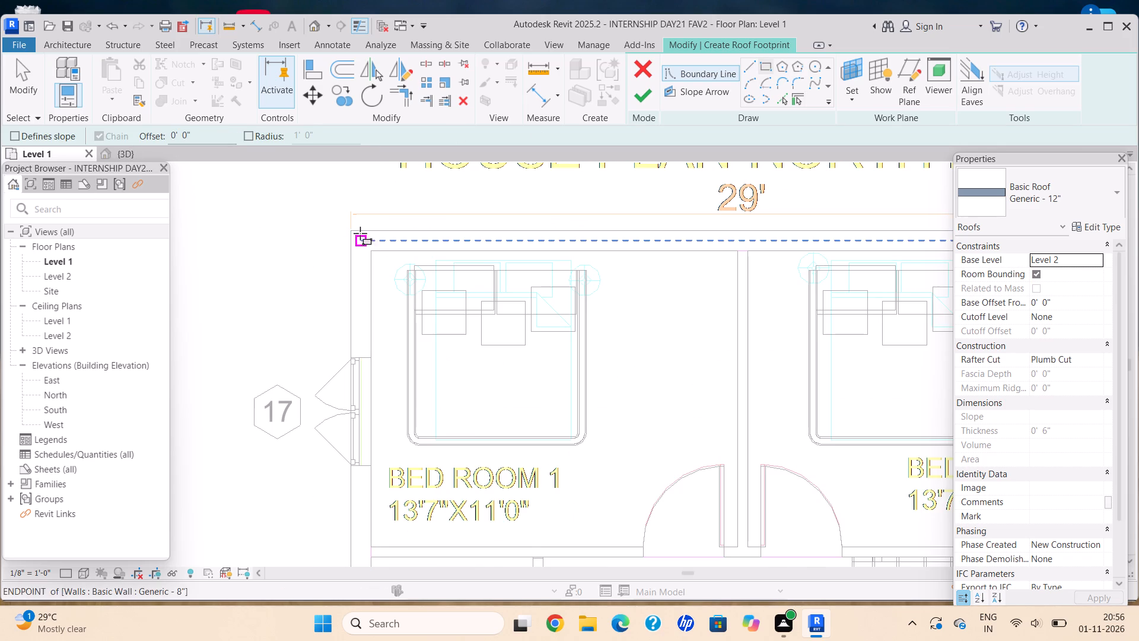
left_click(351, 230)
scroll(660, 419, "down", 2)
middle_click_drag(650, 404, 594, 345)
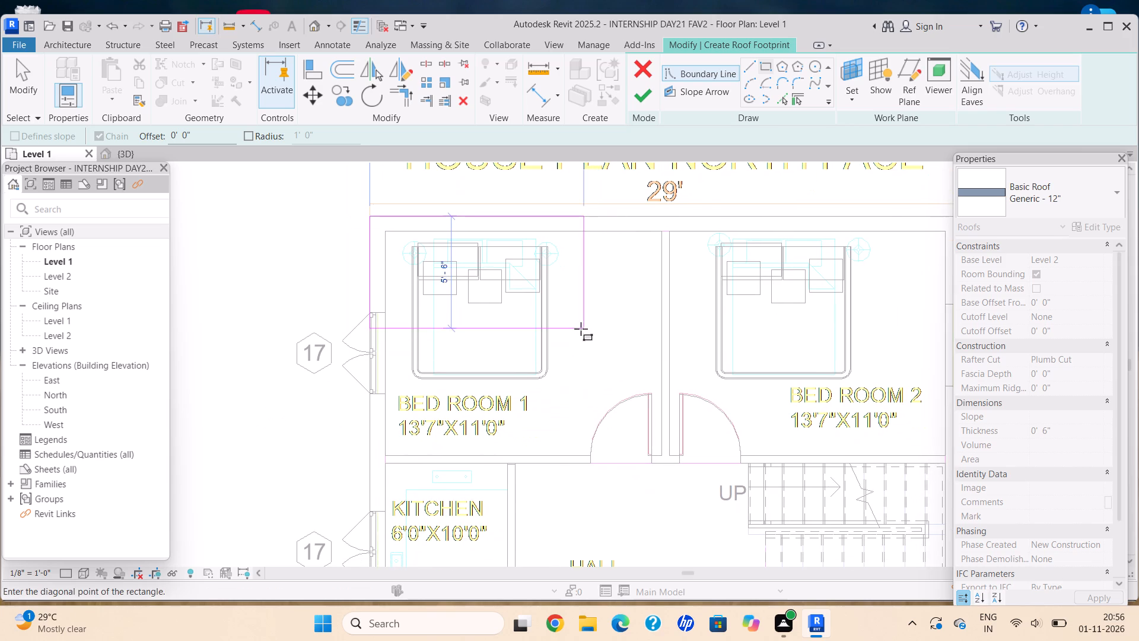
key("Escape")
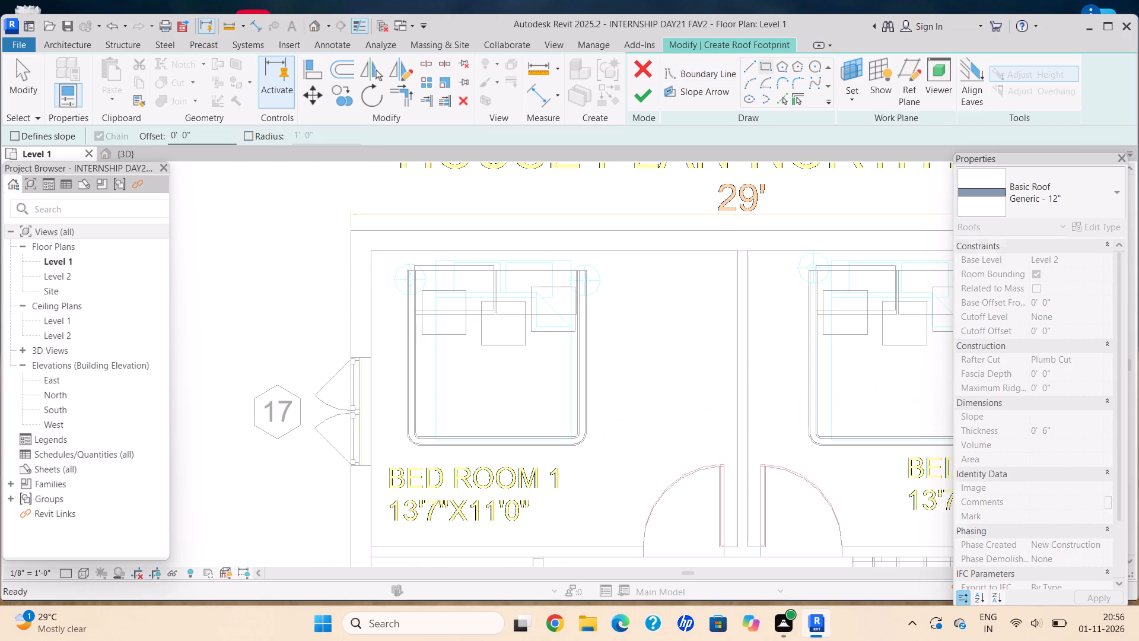
Sketch a rectangular roof boundary with a 2' offset, from Bed Room 1's outer wall corner to Bed Room 3's opposite outer corner.
left_click(765, 64)
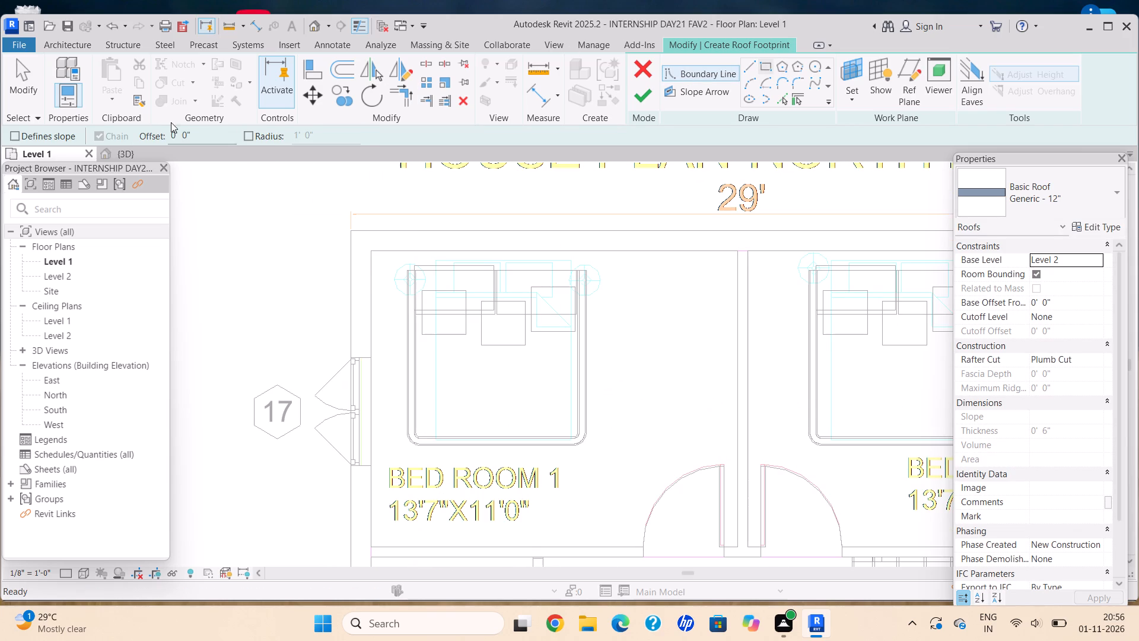
left_click(208, 129)
key("BackSpace")
key("BackSpace")
key("BackSpace")
key("BackSpace")
key("BackSpace")
key("BackSpace")
key("BackSpace")
key("BackSpace")
key("BackSpace")
key("BackSpace")
key("BackSpace")
key("BackSpace")
key("BackSpace")
key("BackSpace")
key("BackSpace")
key("BackSpace")
key("BackSpace")
key("BackSpace")
key("BackSpace")
key("BackSpace")
type("2'")
key("Return")
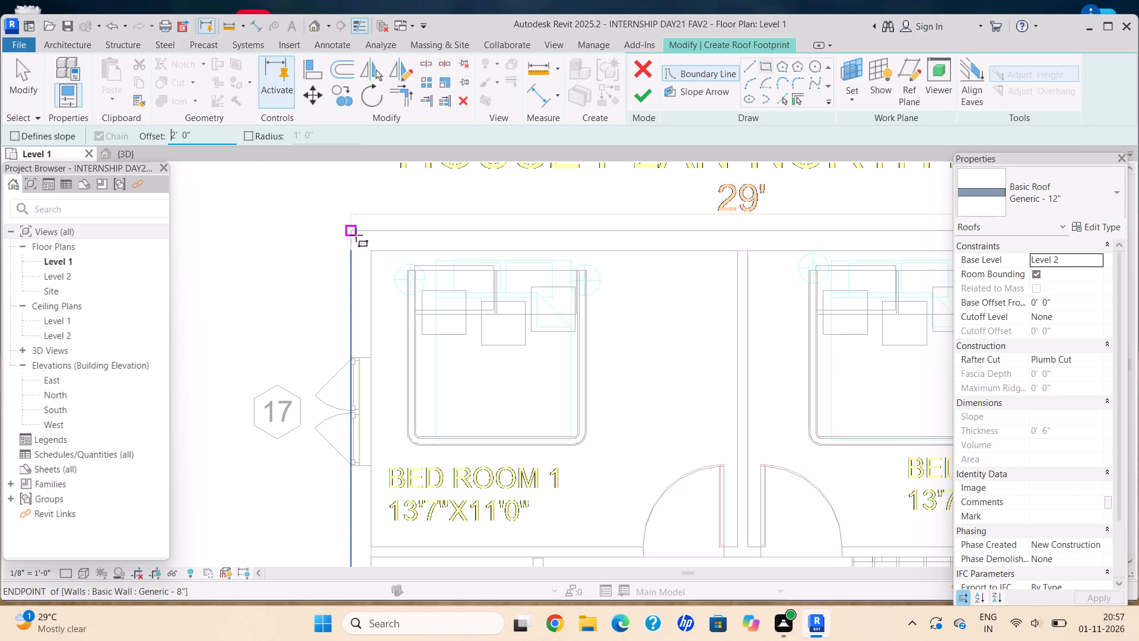
left_click(350, 229)
scroll(635, 433, "down", 8)
middle_click_drag(627, 424, 473, 282)
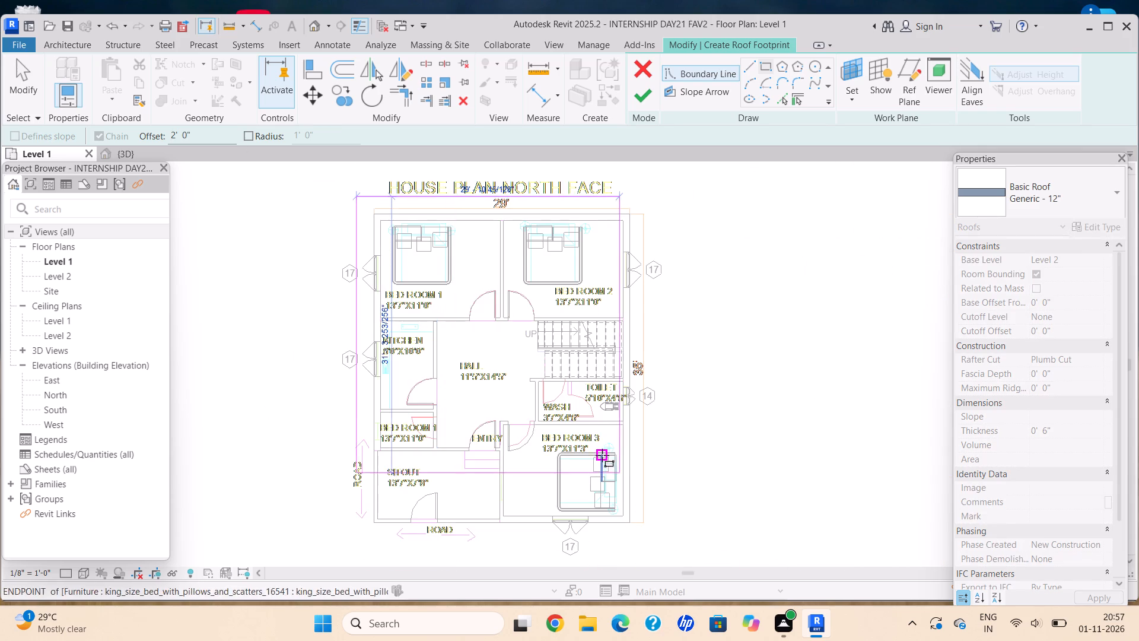
middle_click_drag(599, 444, 556, 371)
scroll(579, 459, "up", 16)
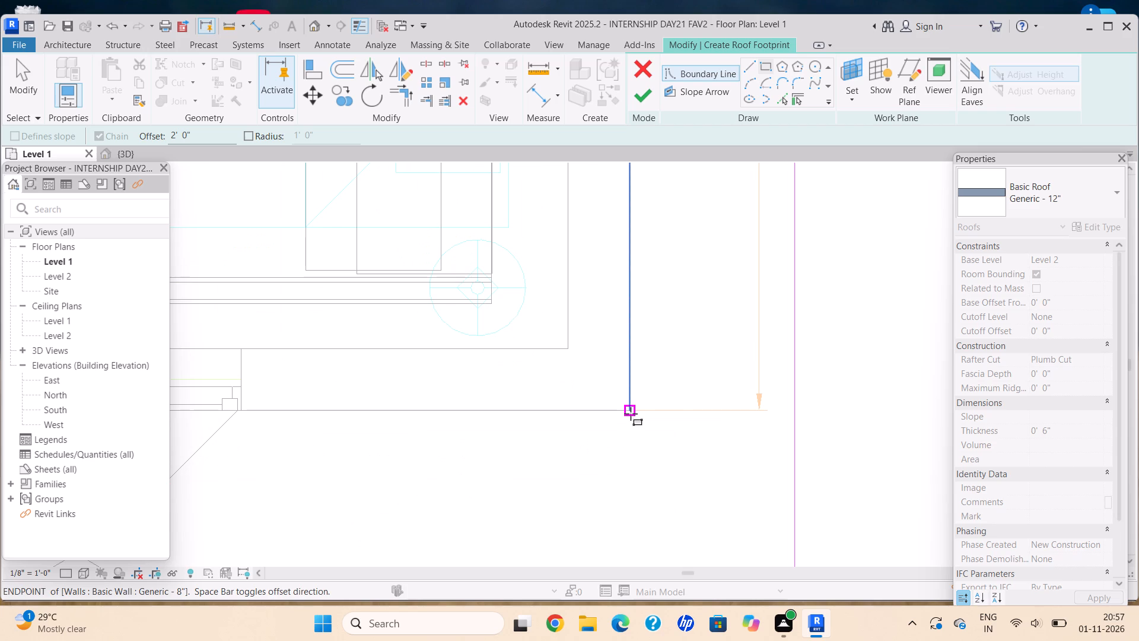
left_click(629, 410)
Finish the roof footprint and attach the highlighted walls to the roof.
left_click(650, 97)
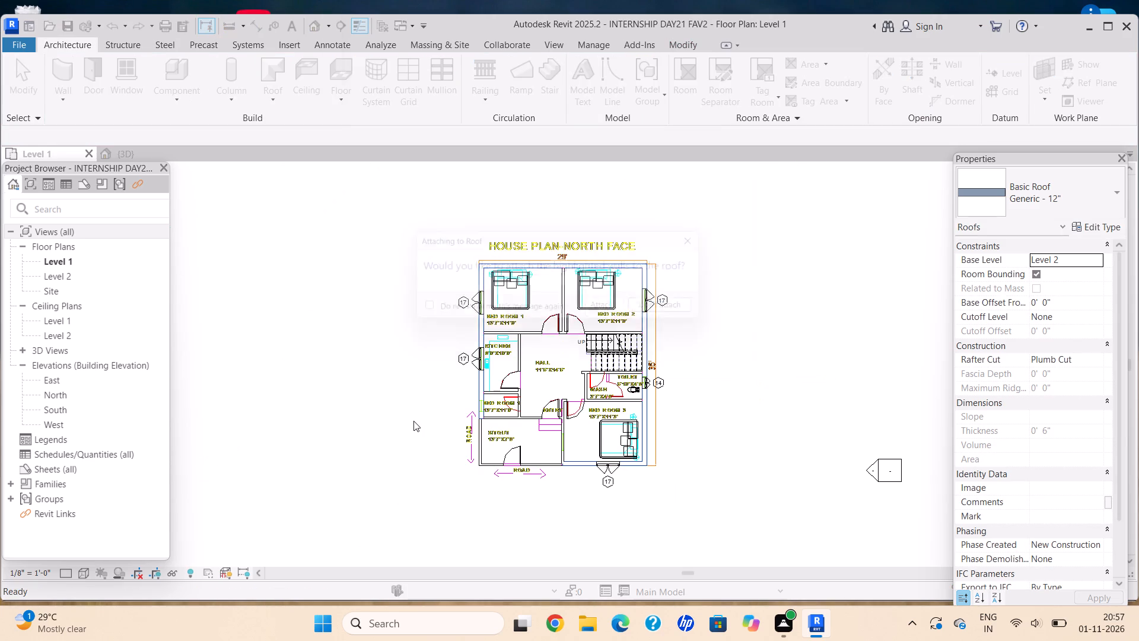
left_click(606, 310)
Inspect the house layout in the Level 1 plan and the flat roof with its overhang in the 3D view.
middle_click_drag(531, 361, 531, 362)
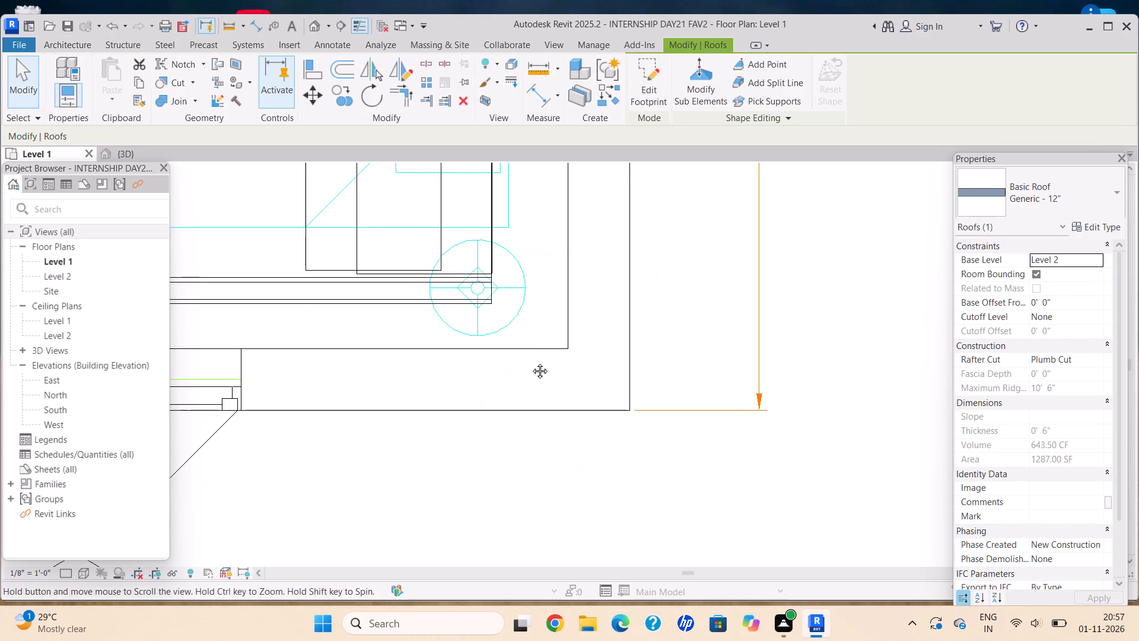
middle_click_drag(531, 362, 526, 389)
scroll(527, 381, "down", 15)
middle_click_drag(492, 294, 615, 475)
scroll(632, 429, "down", 1)
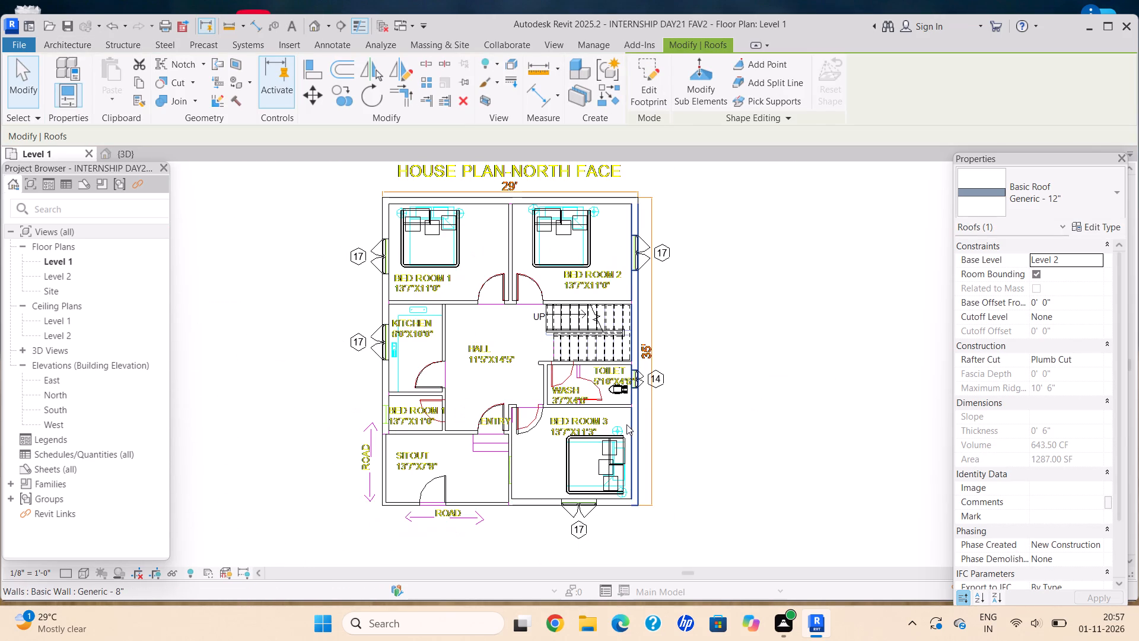
scroll(512, 440, "up", 1)
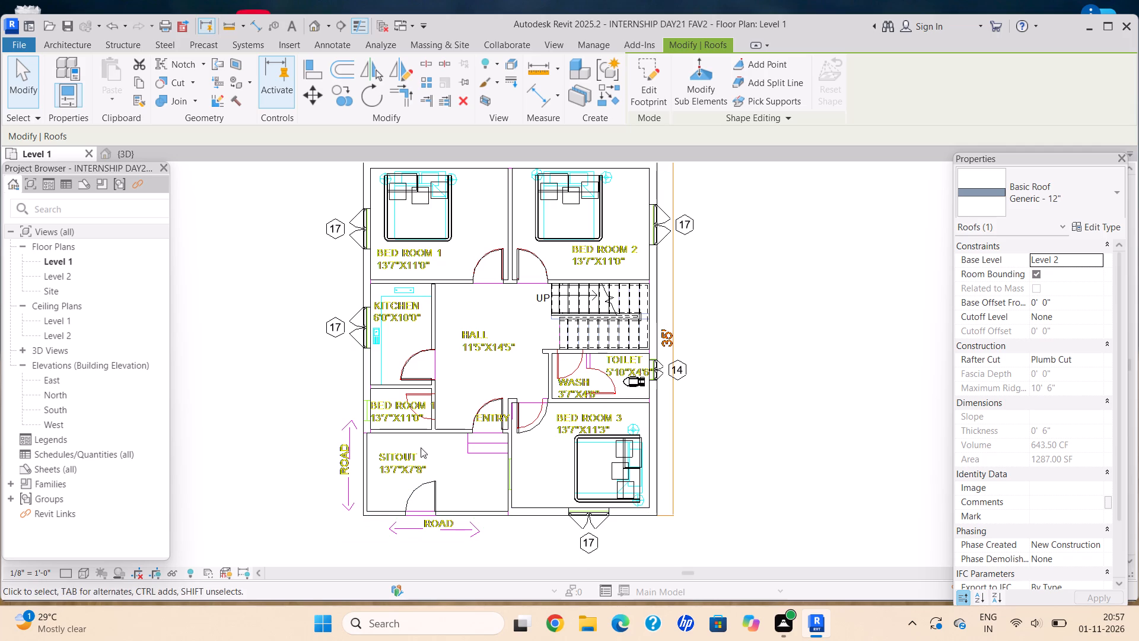
scroll(702, 430, "down", 2)
middle_click_drag(704, 431, 612, 434)
scroll(29, 83, "down", 1)
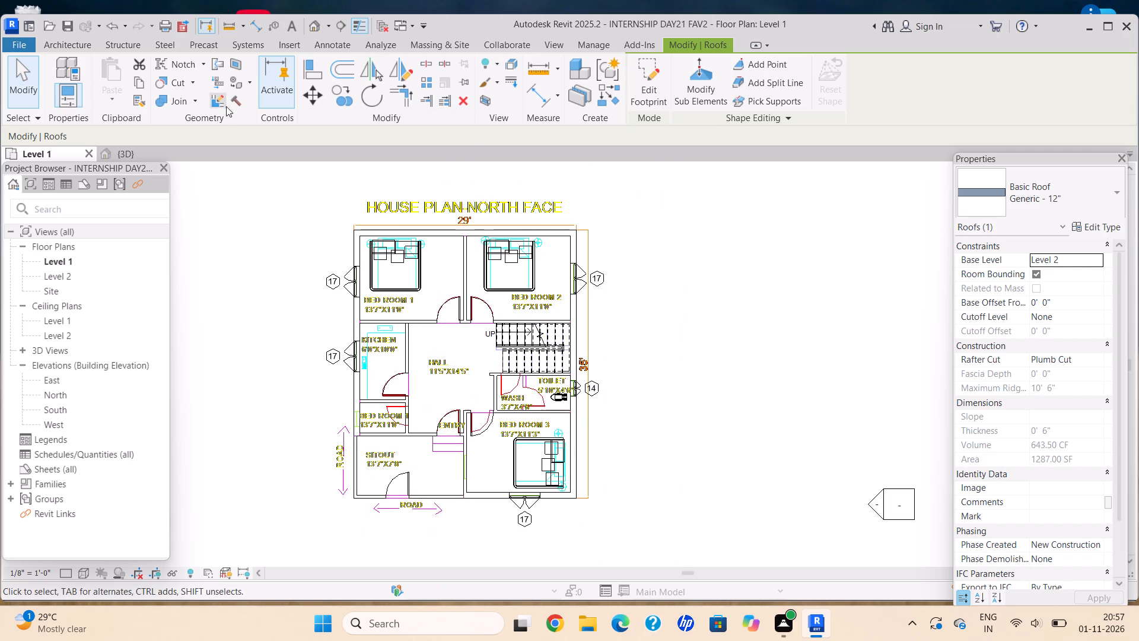
middle_click_drag(797, 392, 777, 371)
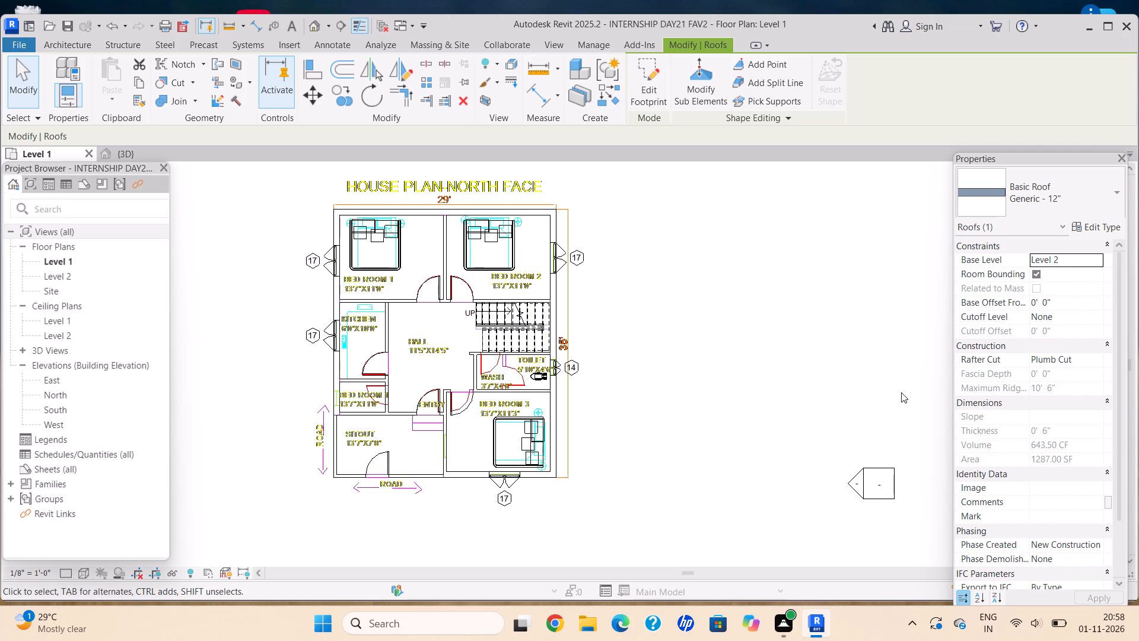
scroll(488, 266, "down", 1)
middle_click_drag(473, 290, 447, 302)
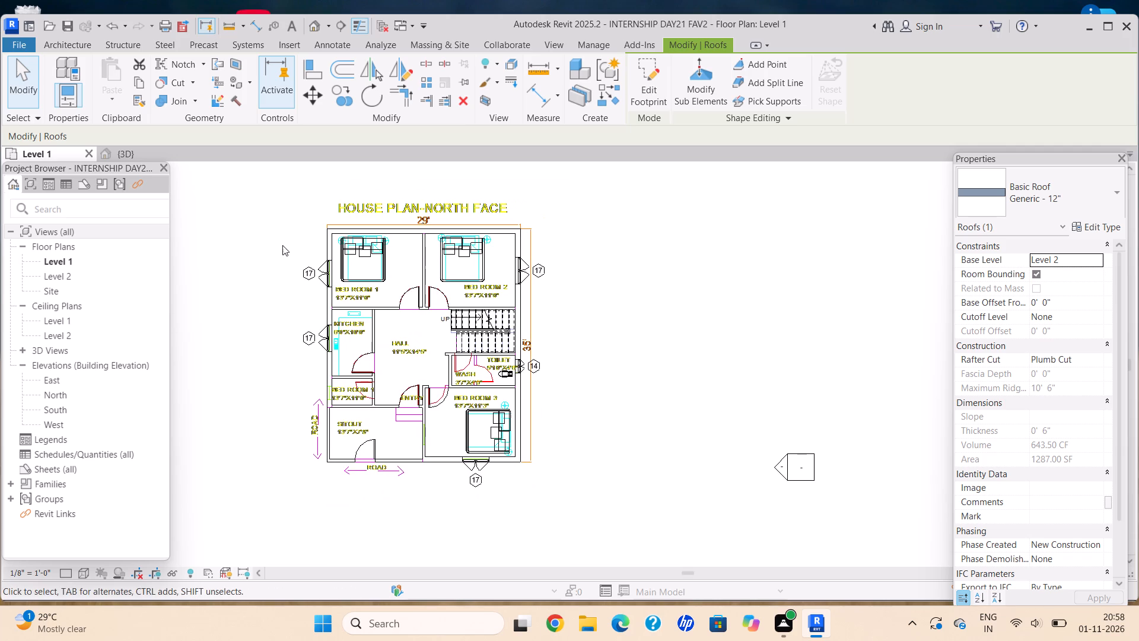
scroll(335, 224, "up", 3)
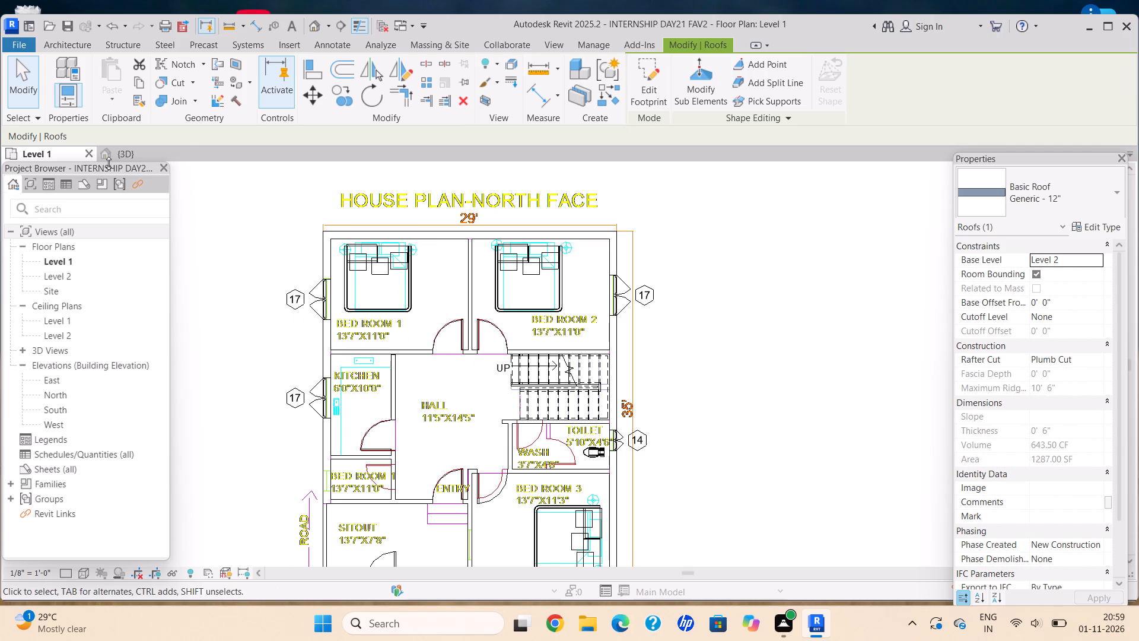
left_click(132, 150)
scroll(491, 312, "down", 2)
middle_click_drag(489, 312, 351, 284)
scroll(355, 284, "up", 1)
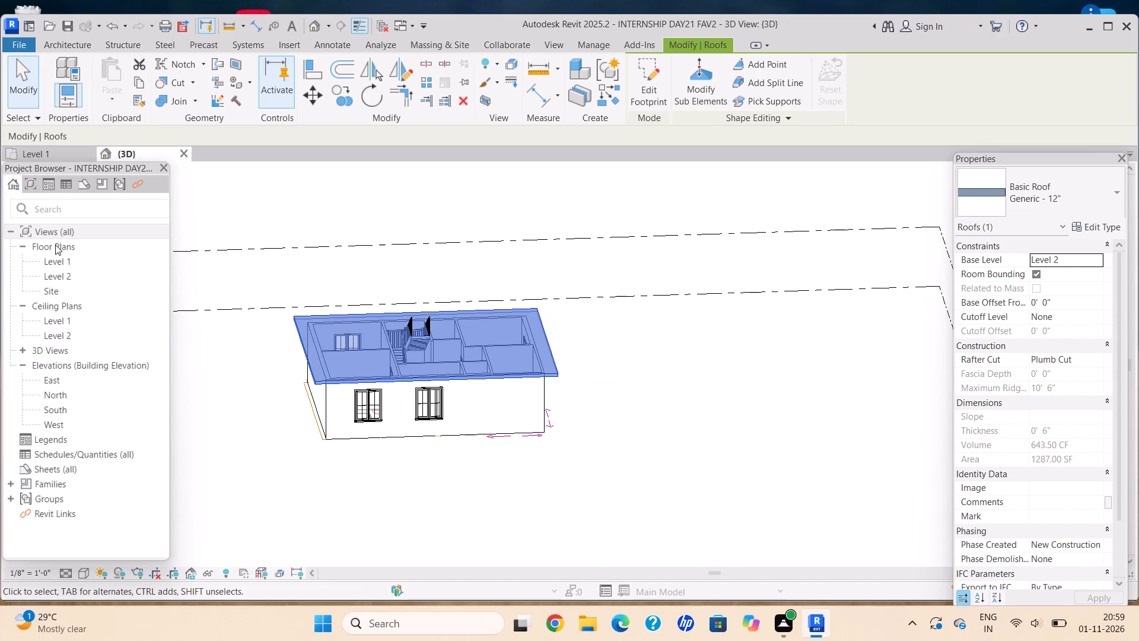
Begin placing a new level above Level 2 in the South elevation.
double_click(74, 412)
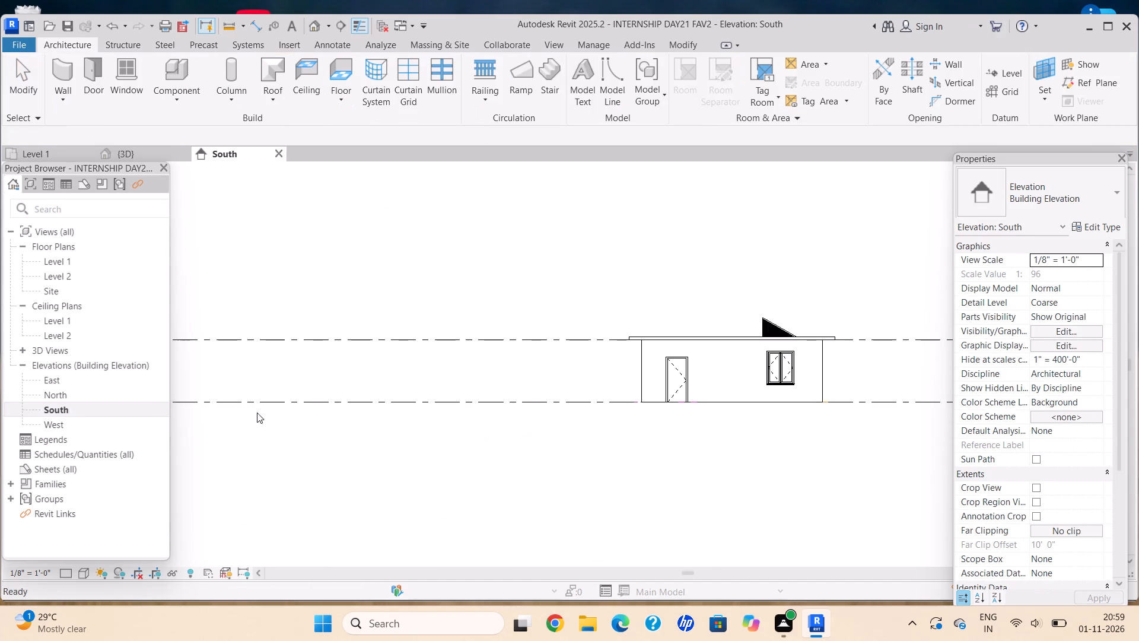
scroll(503, 437, "down", 3)
middle_click_drag(520, 437, 511, 433)
middle_click_drag(287, 395, 264, 389)
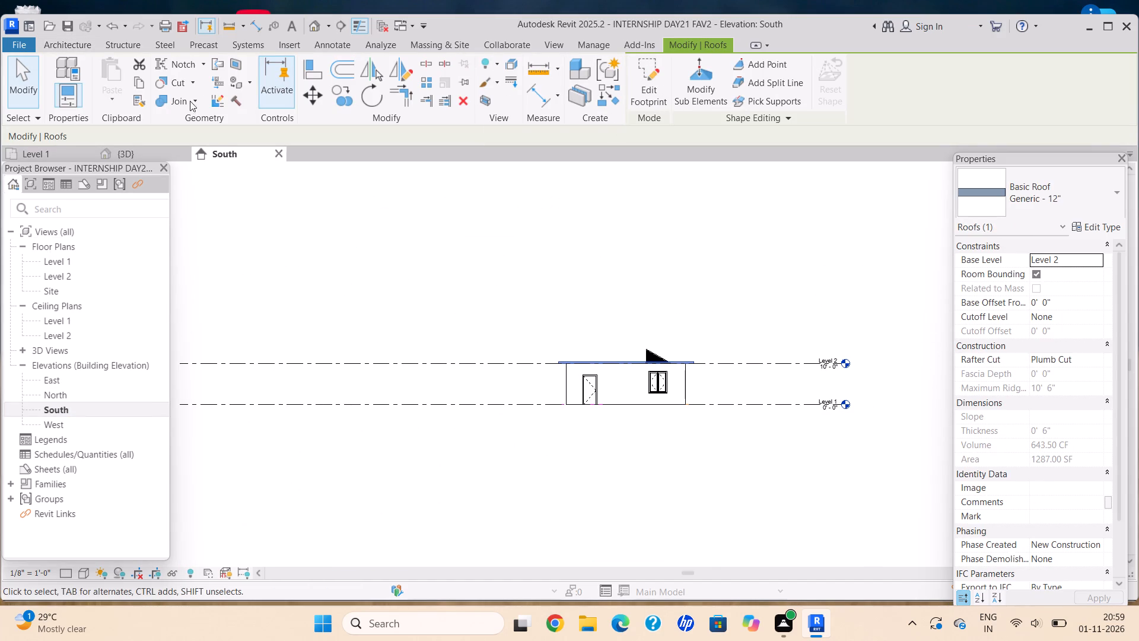
left_click(80, 49)
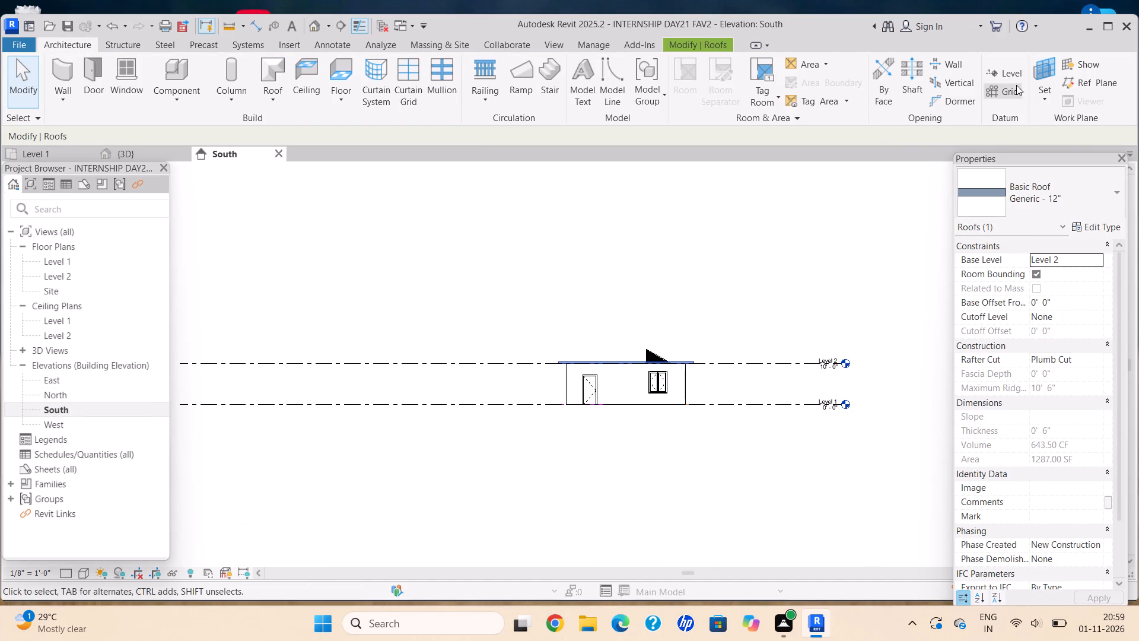
left_click(1014, 73)
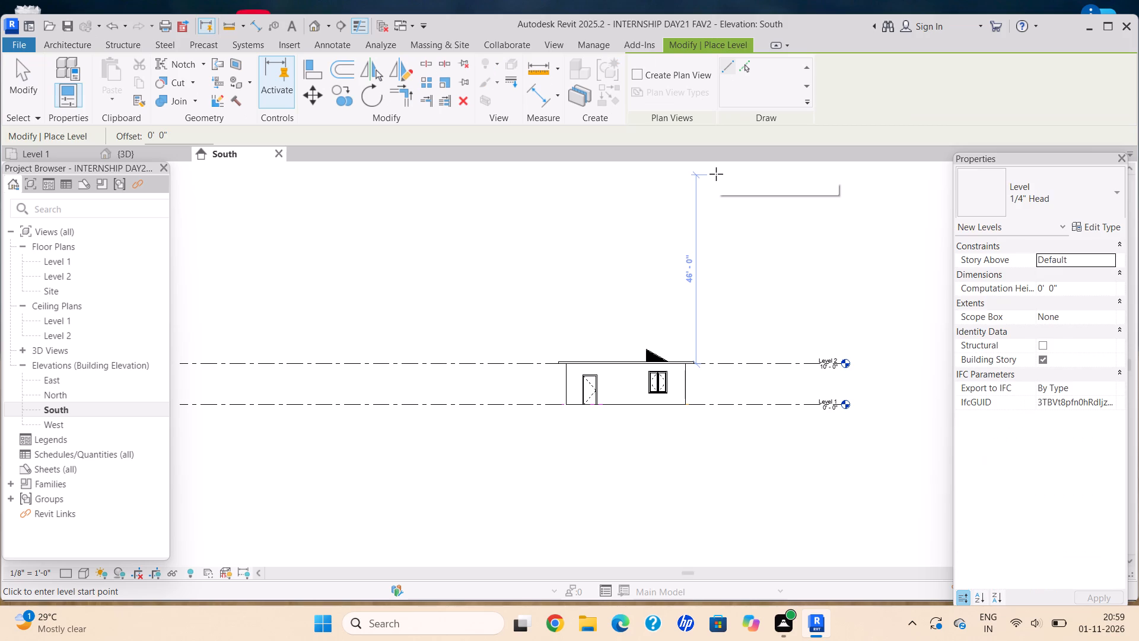
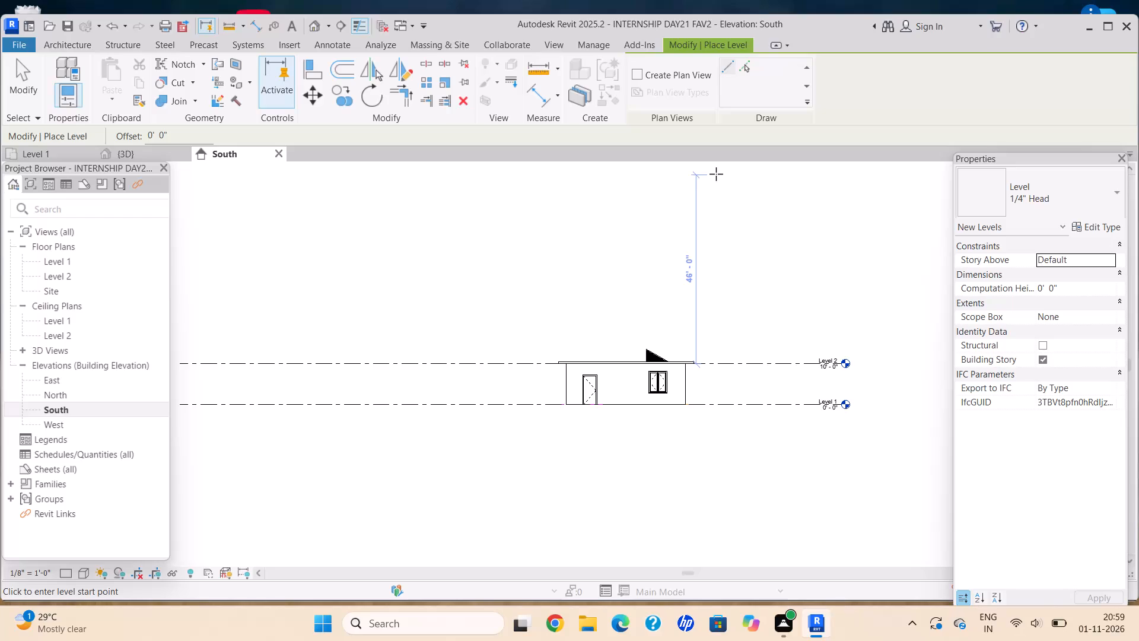
Add six levels above Level 2 by picking existing level lines, each offset 10' above the previous one.
left_click(746, 66)
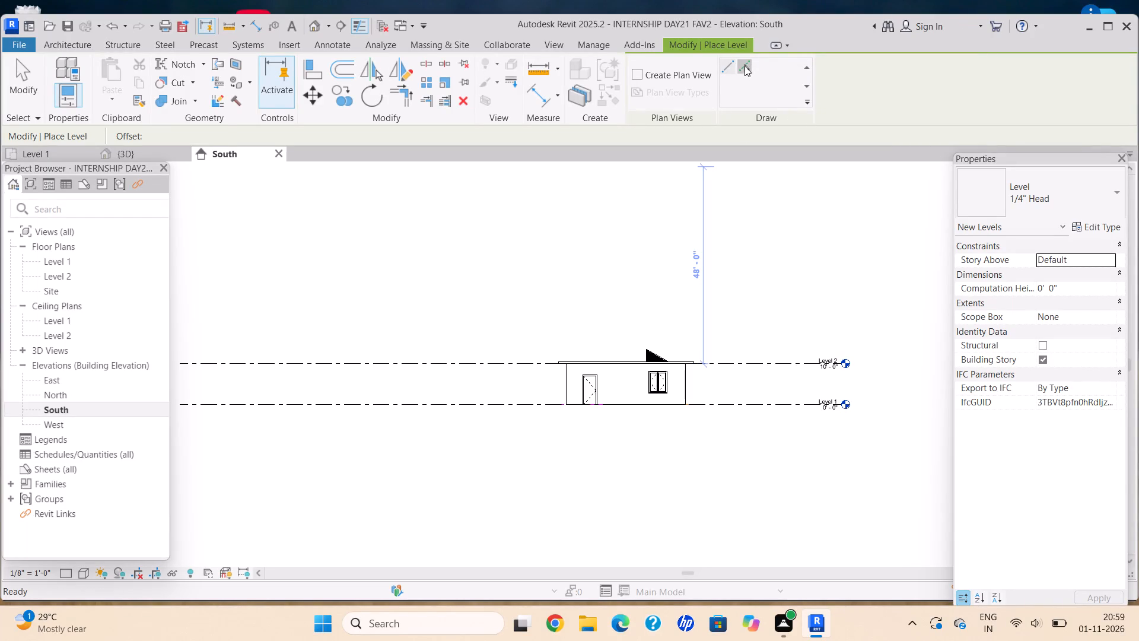
left_click(193, 137)
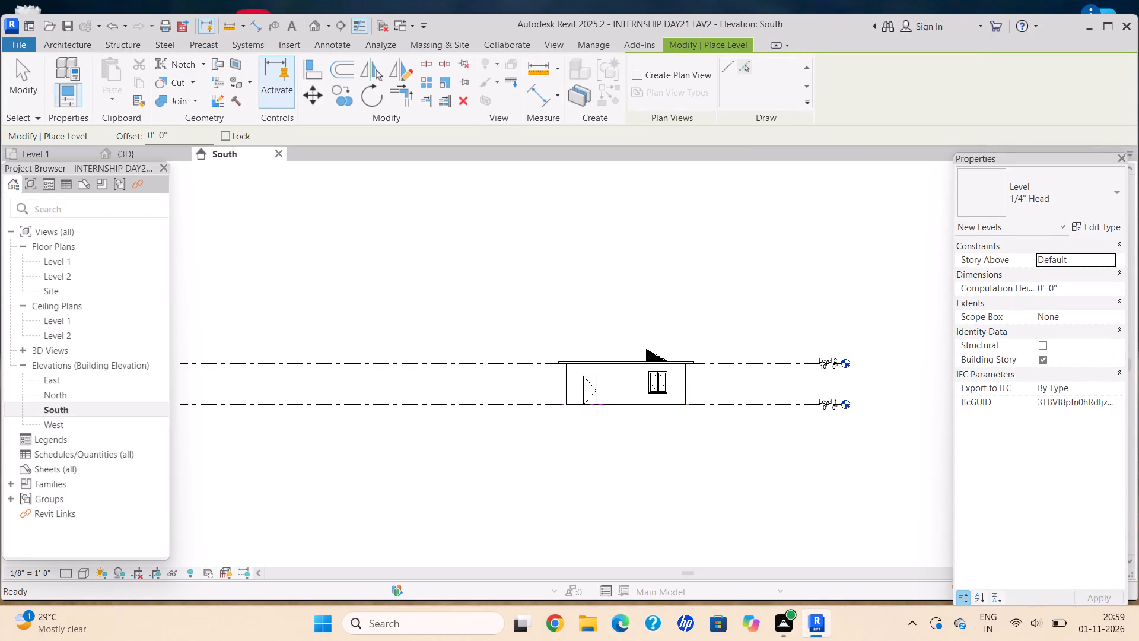
key("BackSpace")
key("BackSpace")
key("BackSpace")
key("BackSpace")
key("BackSpace")
key("BackSpace")
key("BackSpace")
key("BackSpace")
key("BackSpace")
key("BackSpace")
type("10'")
key("Return")
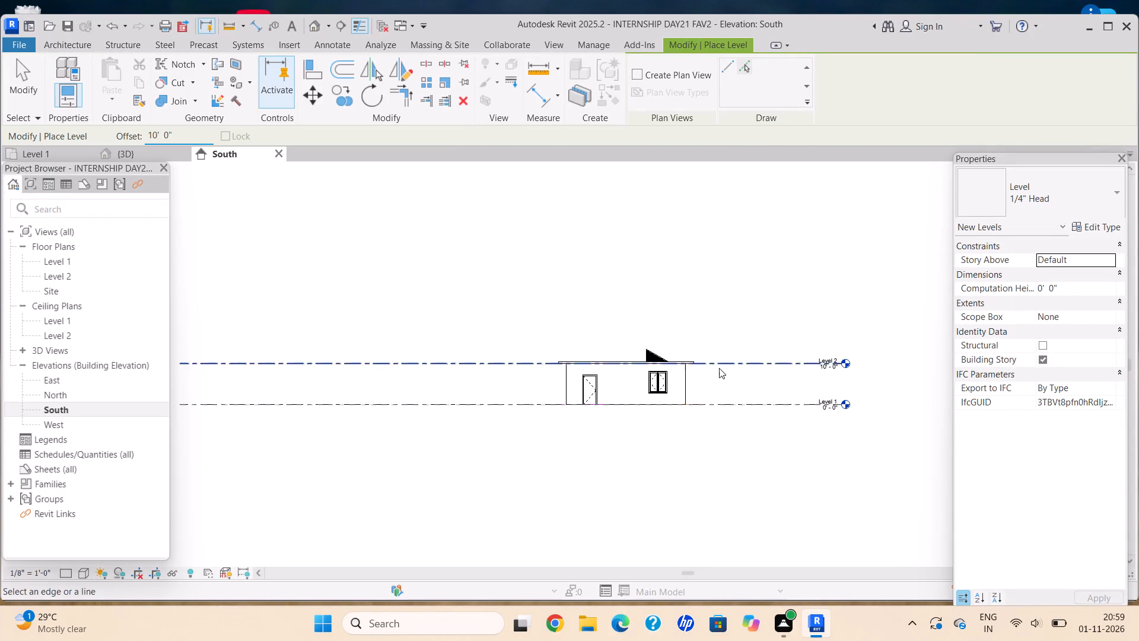
left_click(719, 363)
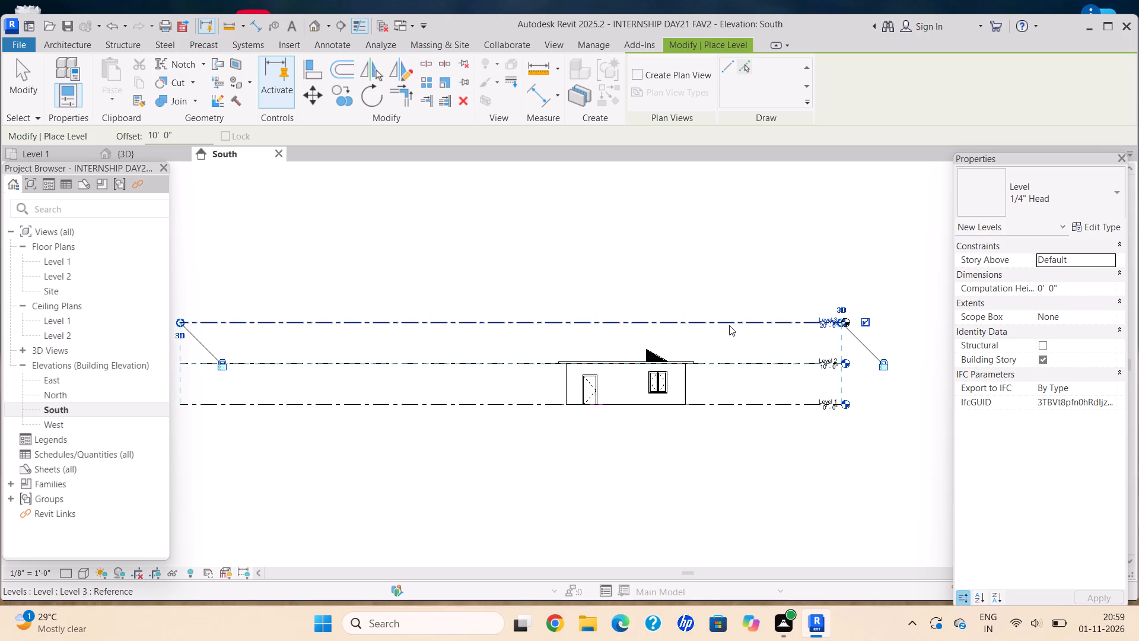
left_click(728, 322)
left_click(733, 278)
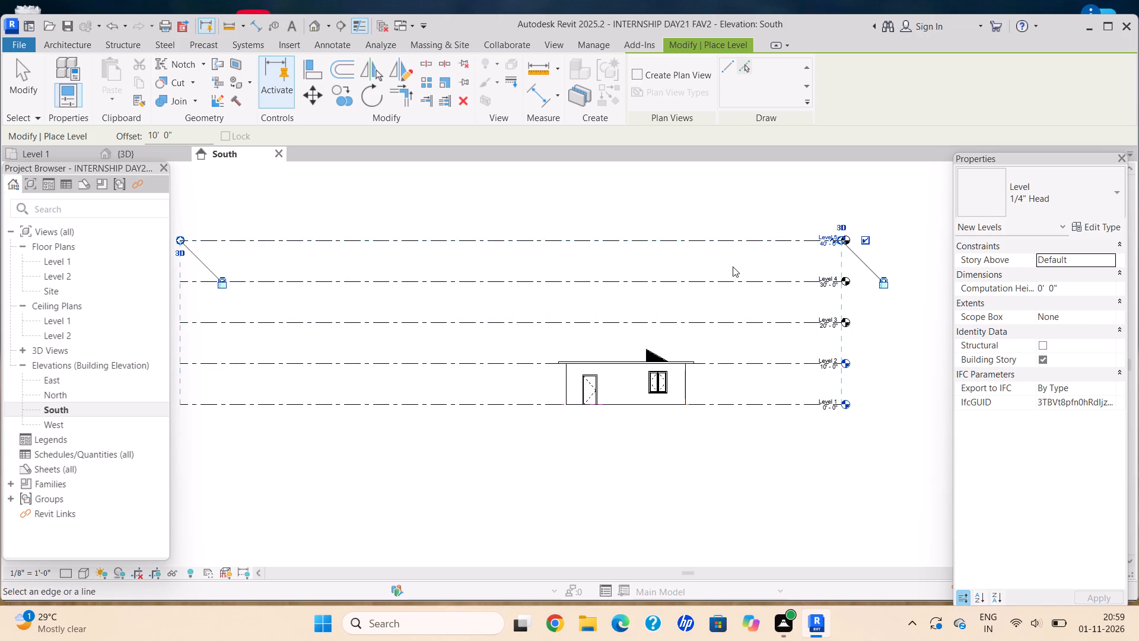
middle_click_drag(733, 266, 693, 334)
left_click(692, 303)
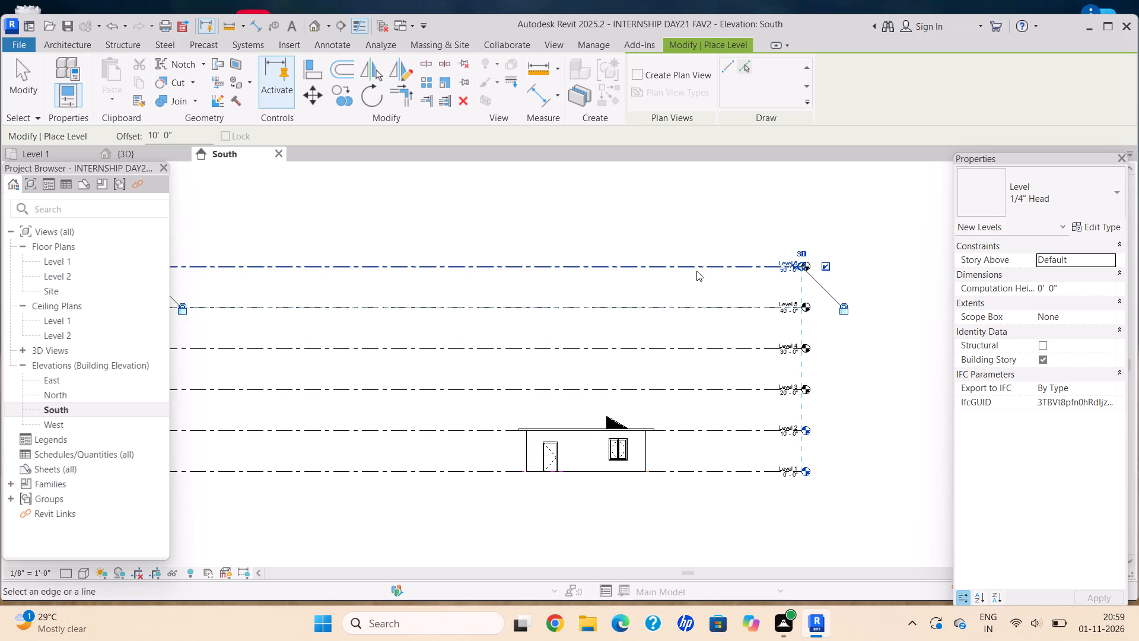
left_click(697, 264)
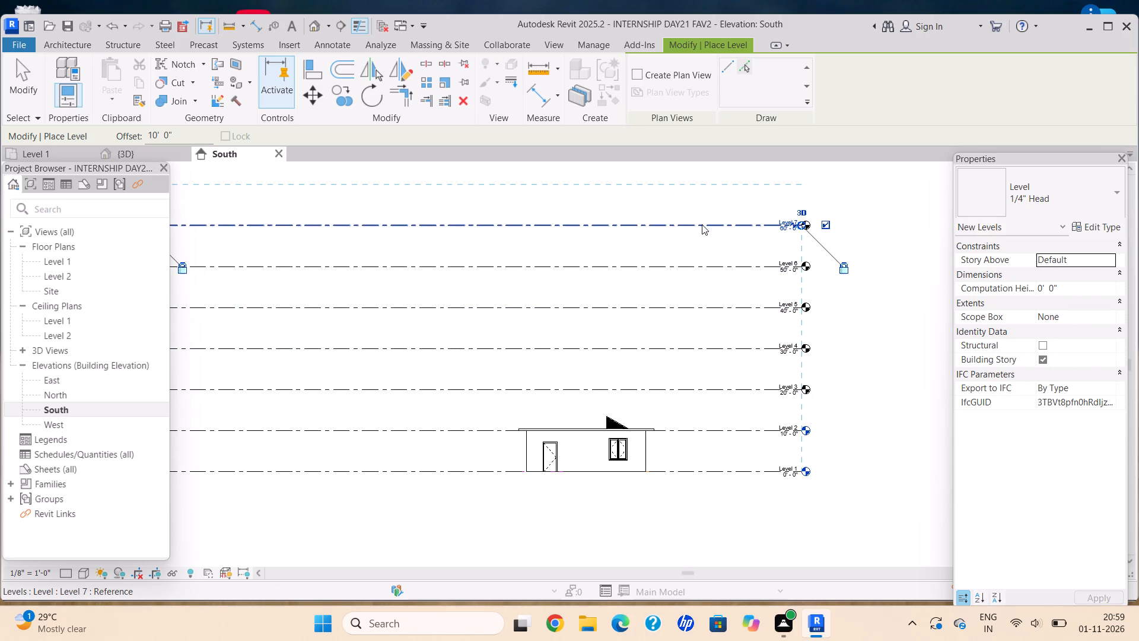
left_click(702, 224)
scroll(662, 355, "down", 3)
middle_click_drag(662, 356, 670, 345)
key("Escape")
key("Escape")
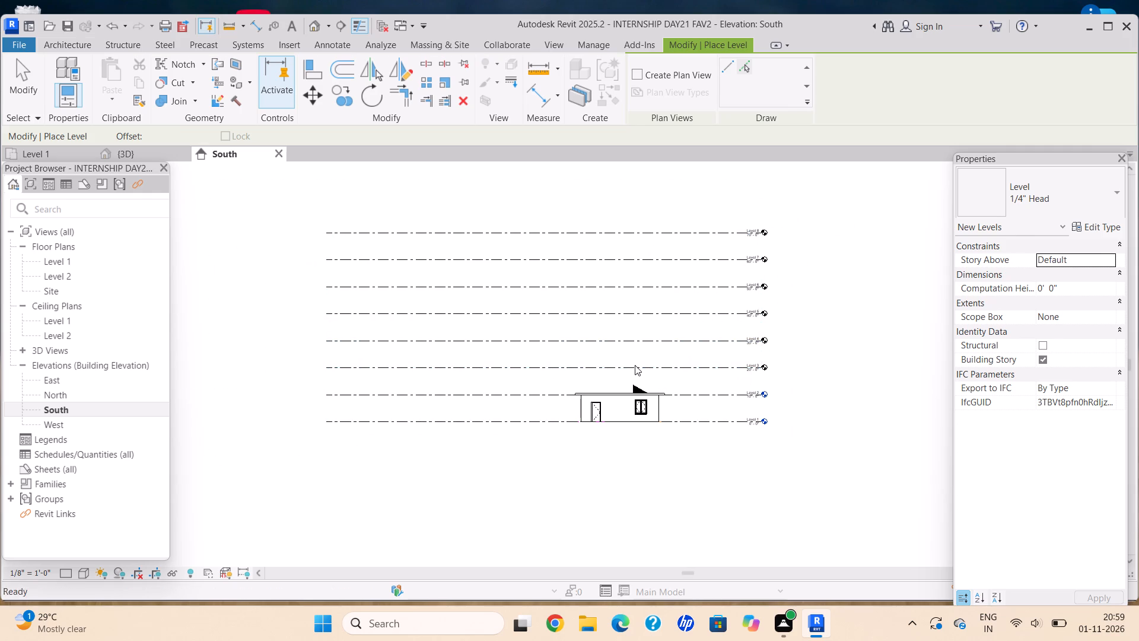
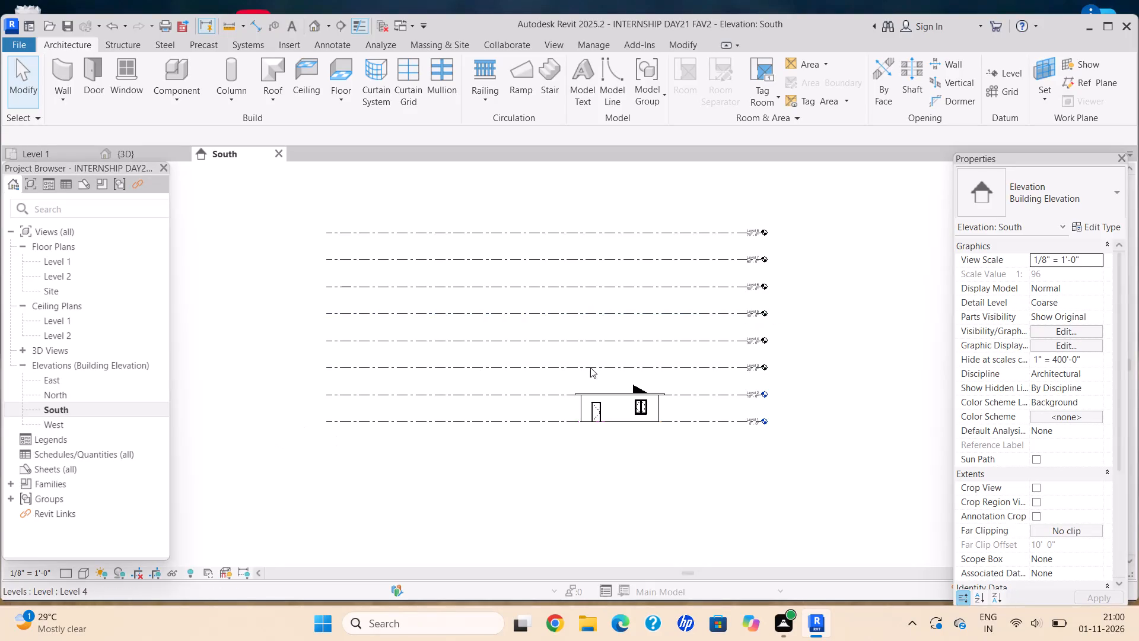
Copy all of the ground-floor house elements except the roof and paste them aligned to Level 2 through Level 5.
scroll(607, 426, "up", 2)
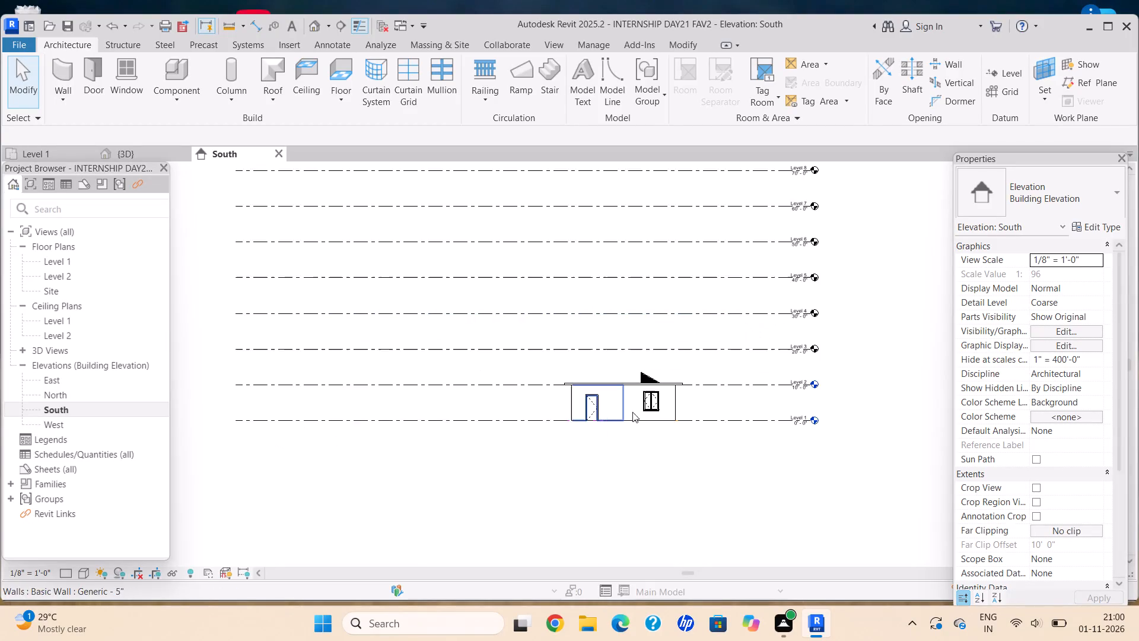
scroll(632, 412, "up", 5)
key("Escape")
key("Escape")
left_click_drag(731, 372, 730, 372)
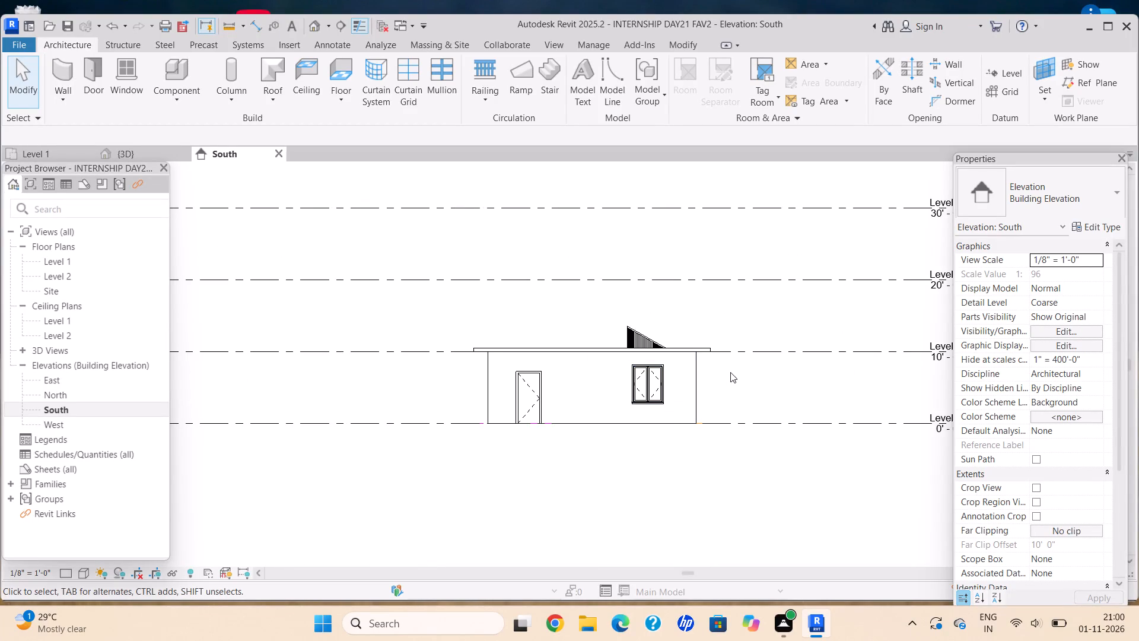
left_click_drag(730, 372, 452, 380)
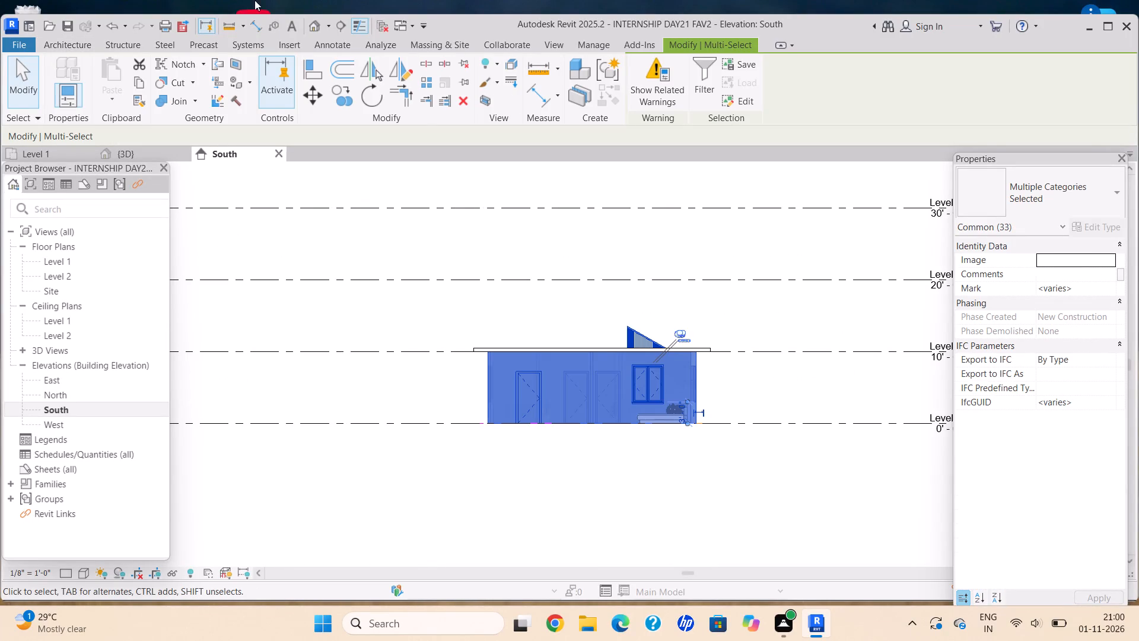
left_click(141, 81)
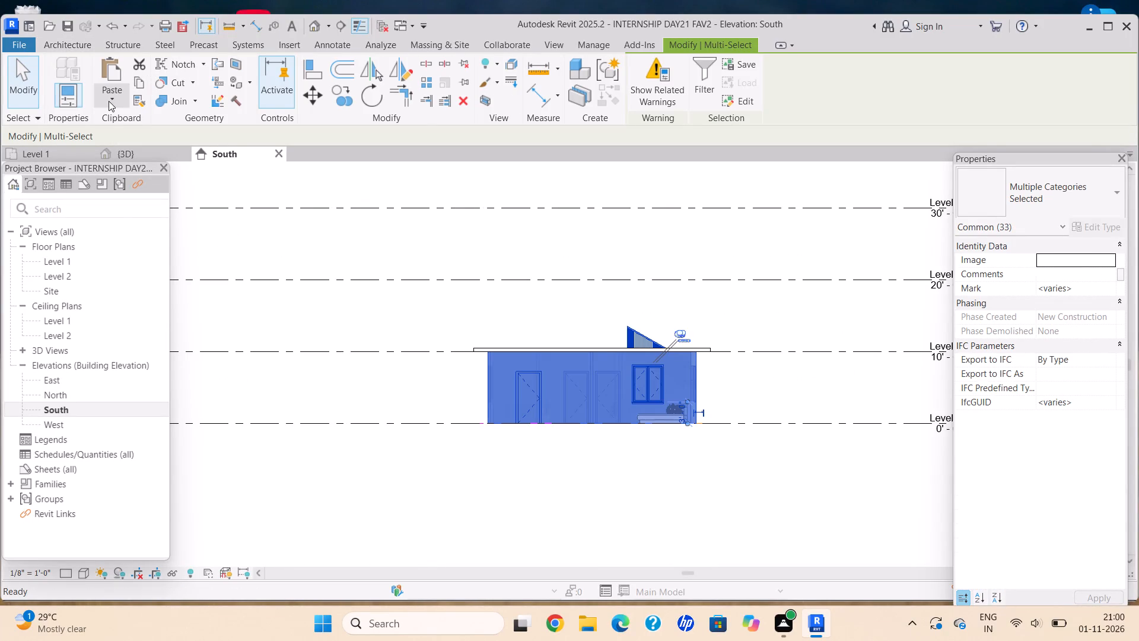
left_click(109, 101)
left_click(215, 154)
left_click(511, 218)
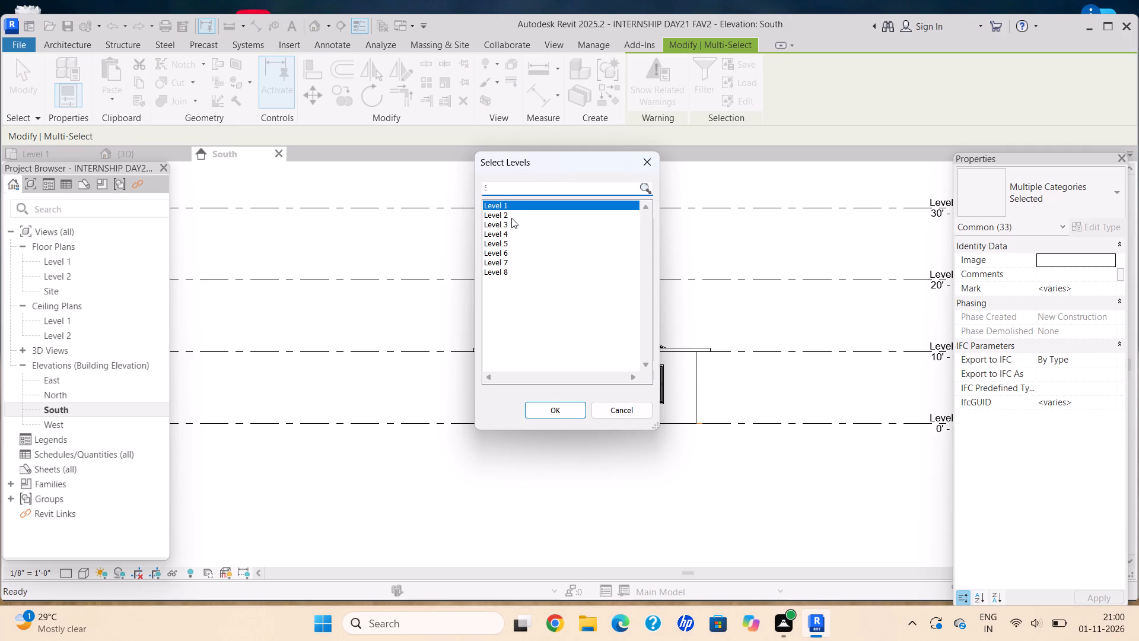
left_click_drag(511, 218, 515, 243)
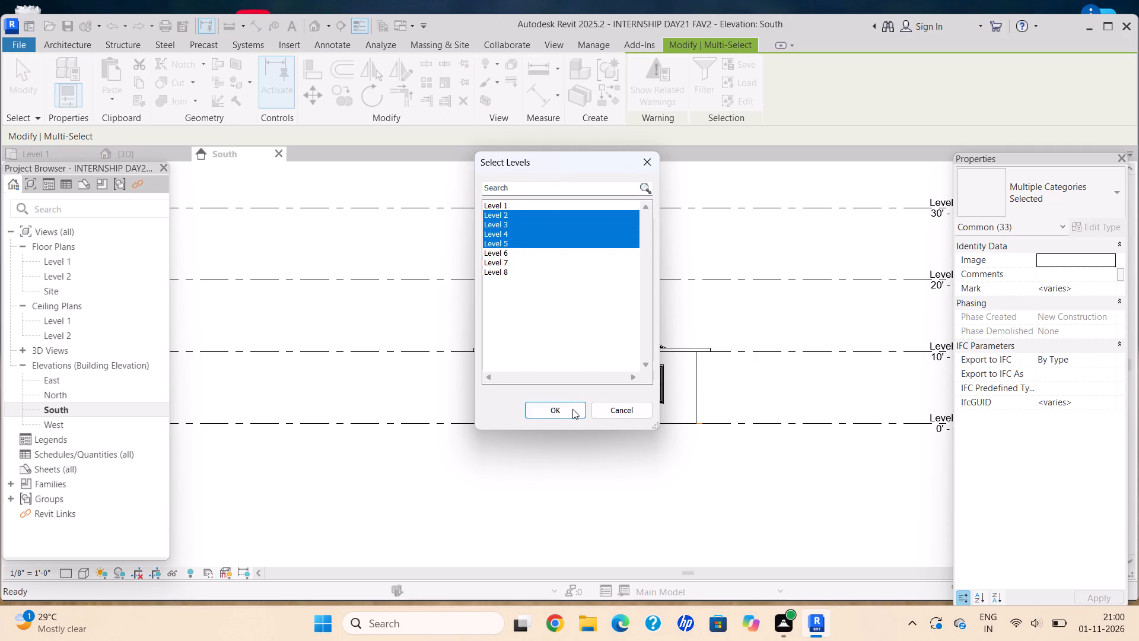
left_click(572, 410)
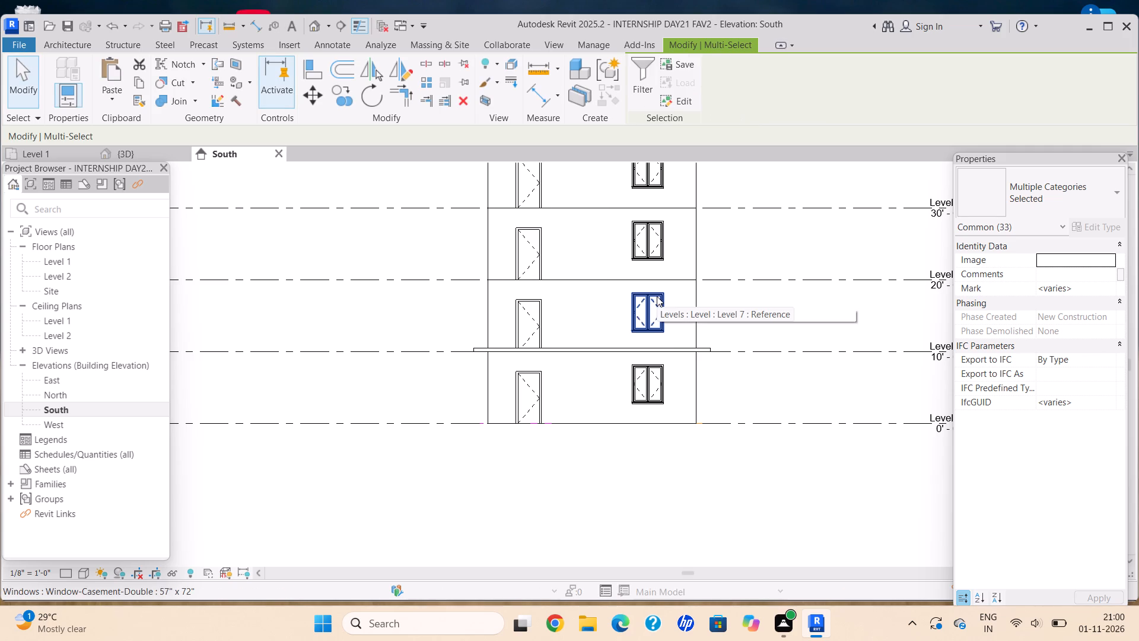
scroll(657, 296, "down", 1)
middle_click(655, 295)
middle_click_drag(655, 295, 589, 358)
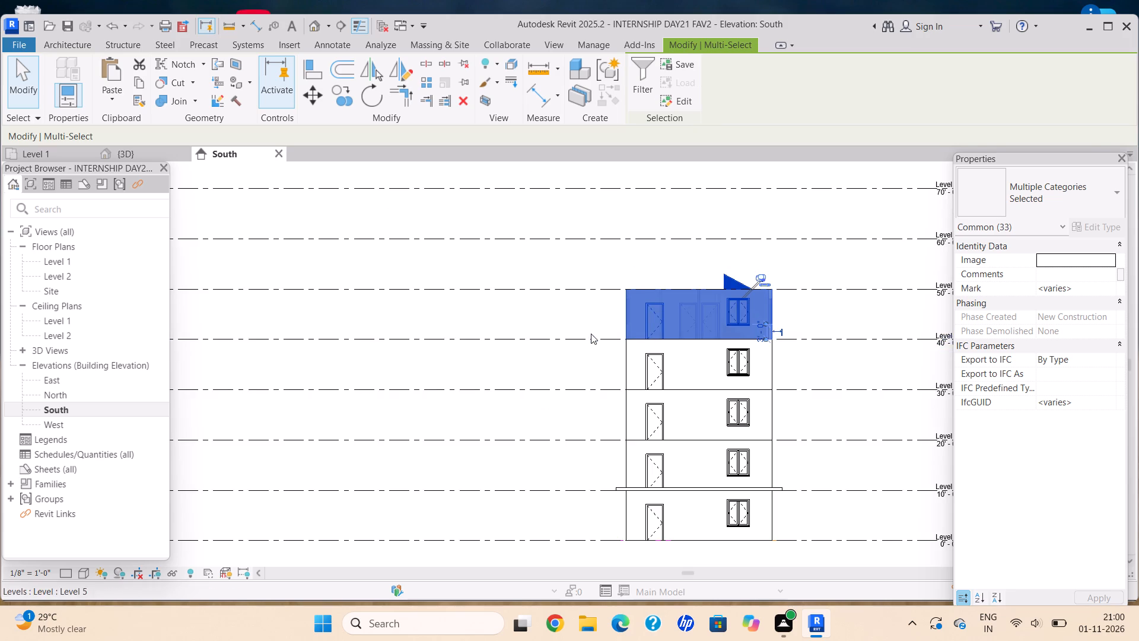
key("Escape")
middle_click_drag(587, 333, 392, 217)
key("Escape")
Copy the flat Level 2 roof and paste it aligned to Level 3 through Level 6.
scroll(578, 376, "up", 4)
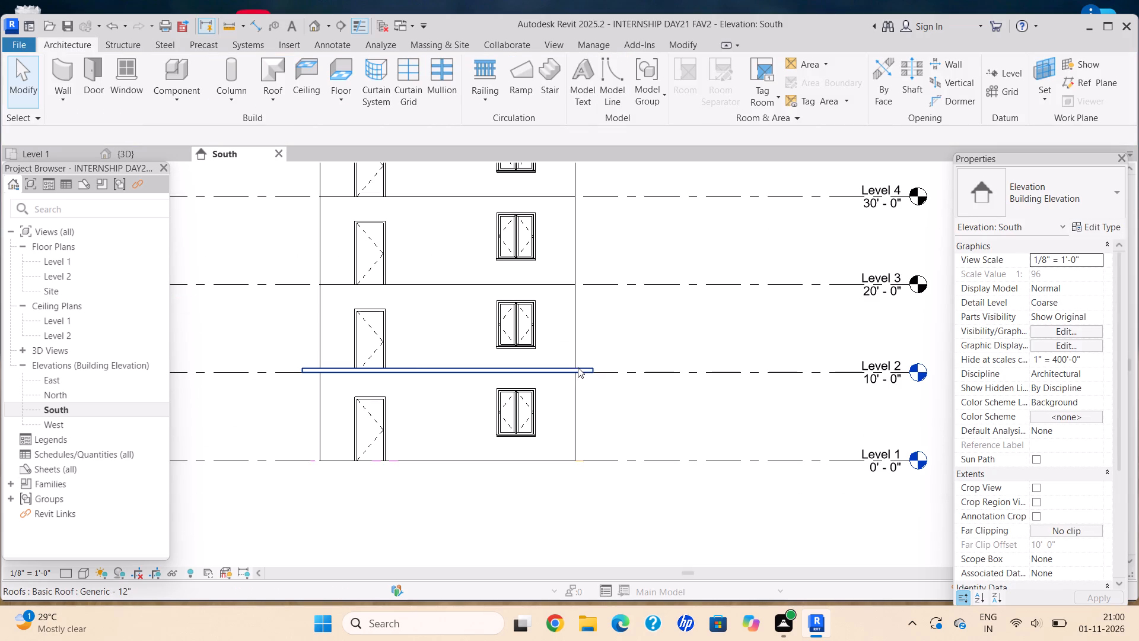
scroll(634, 296, "down", 4)
middle_click_drag(635, 304, 619, 393)
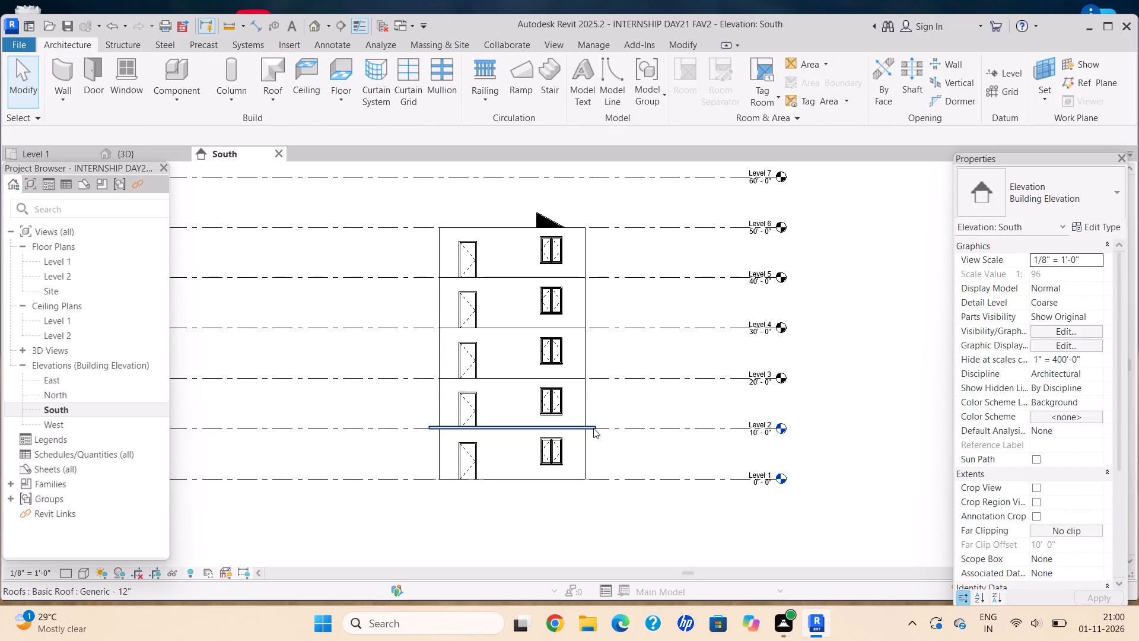
left_click(592, 428)
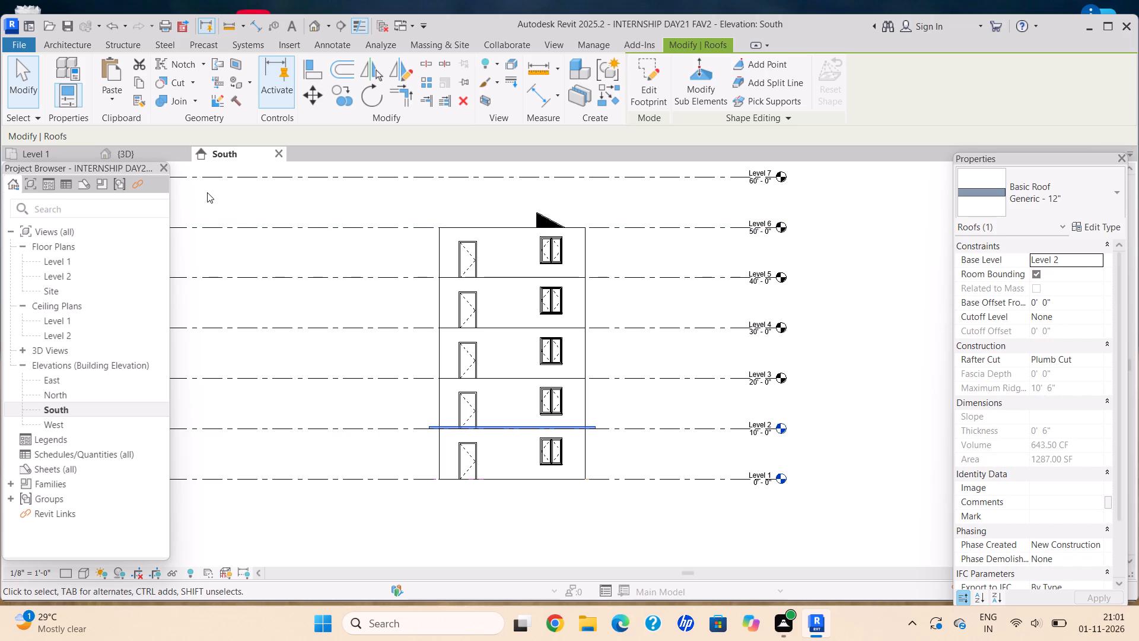
left_click(138, 79)
left_click(119, 93)
left_click(213, 152)
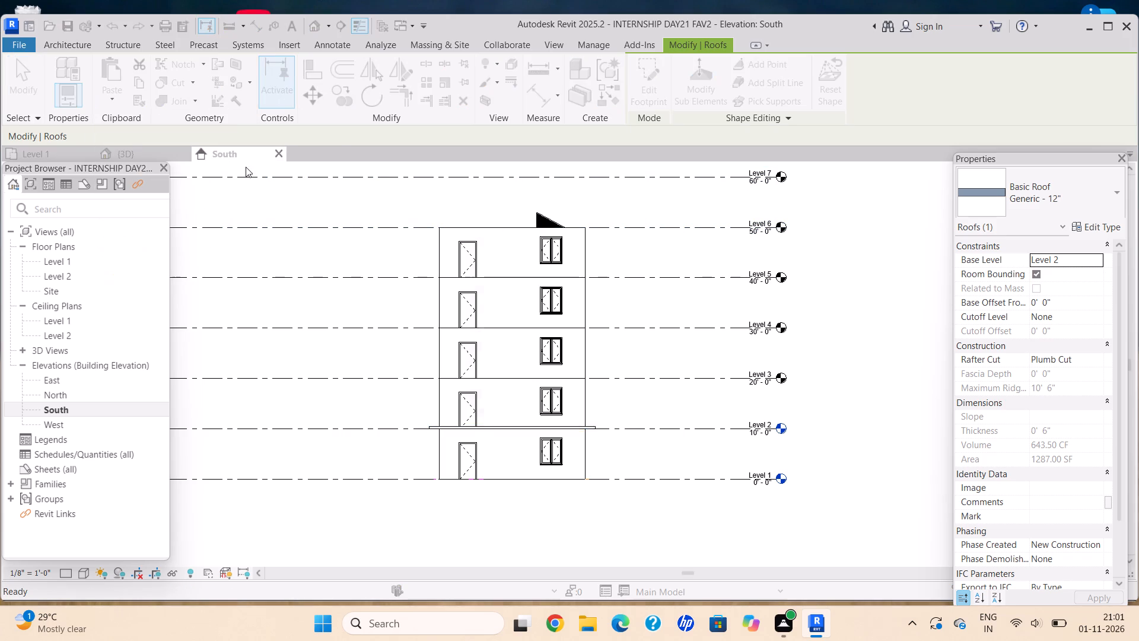
left_click(513, 220)
left_click_drag(513, 221, 514, 257)
left_click(561, 408)
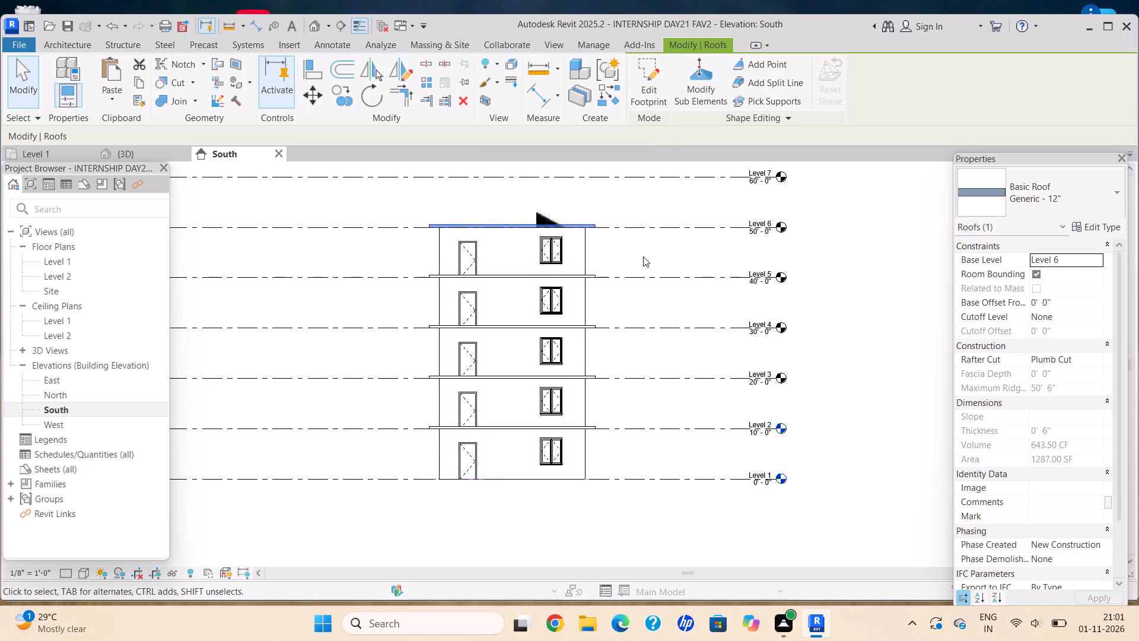
middle_click_drag(644, 257, 635, 303)
key("Escape")
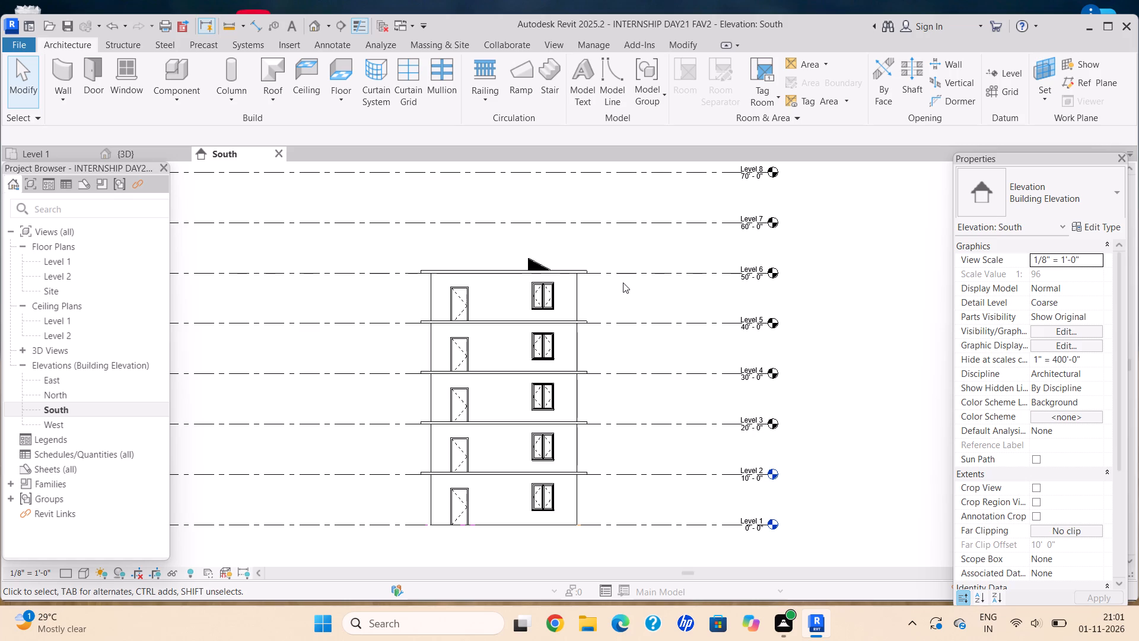
Examine the stacked storeys and roof slabs in the South elevation and in the 3D view.
scroll(623, 283, "down", 1)
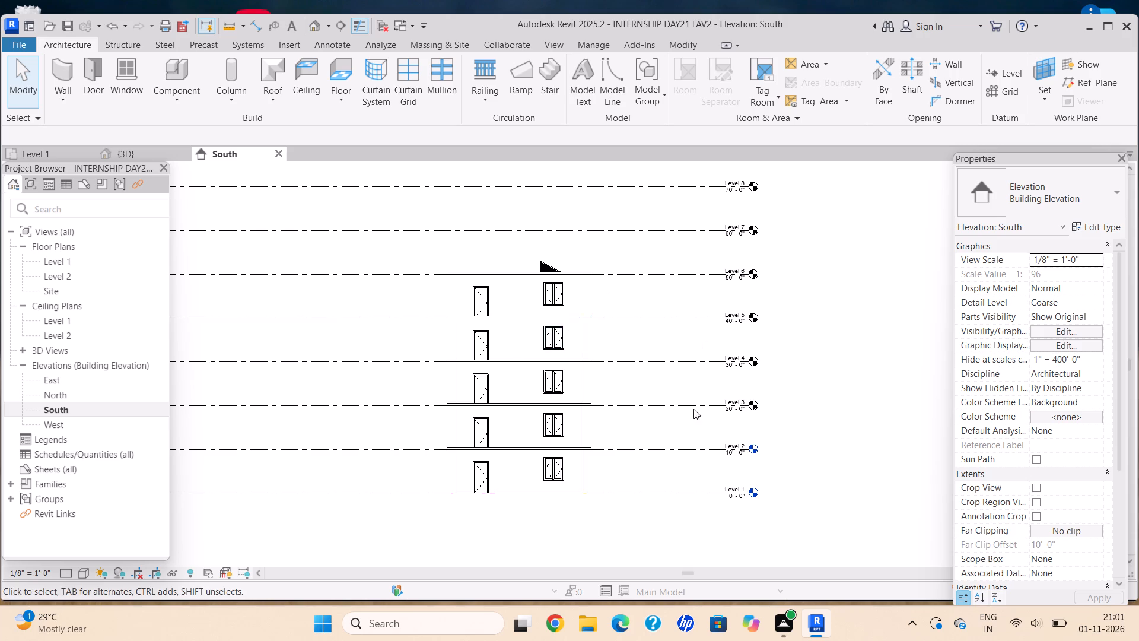
key("Escape")
middle_click_drag(648, 396, 764, 365)
scroll(763, 365, "down", 4)
middle_click_drag(757, 366, 650, 391)
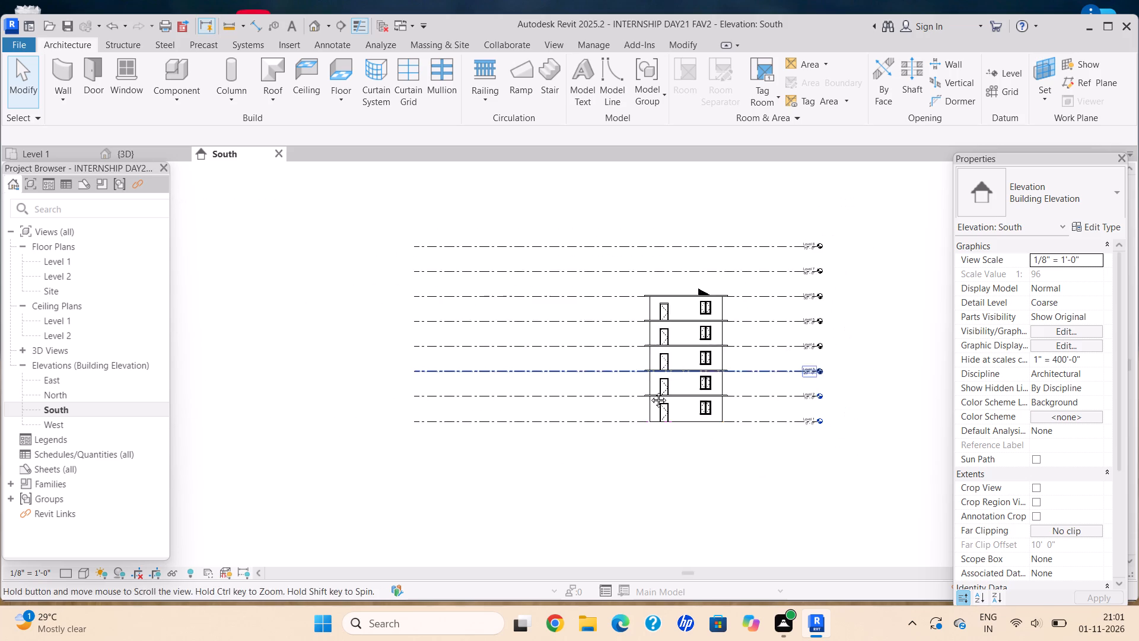
middle_click_drag(650, 391, 613, 392)
scroll(656, 401, "up", 2)
key("Escape")
key("Escape")
middle_click_drag(572, 418, 610, 399)
middle_click_drag(618, 397, 632, 394)
scroll(634, 394, "up", 1)
key("Escape")
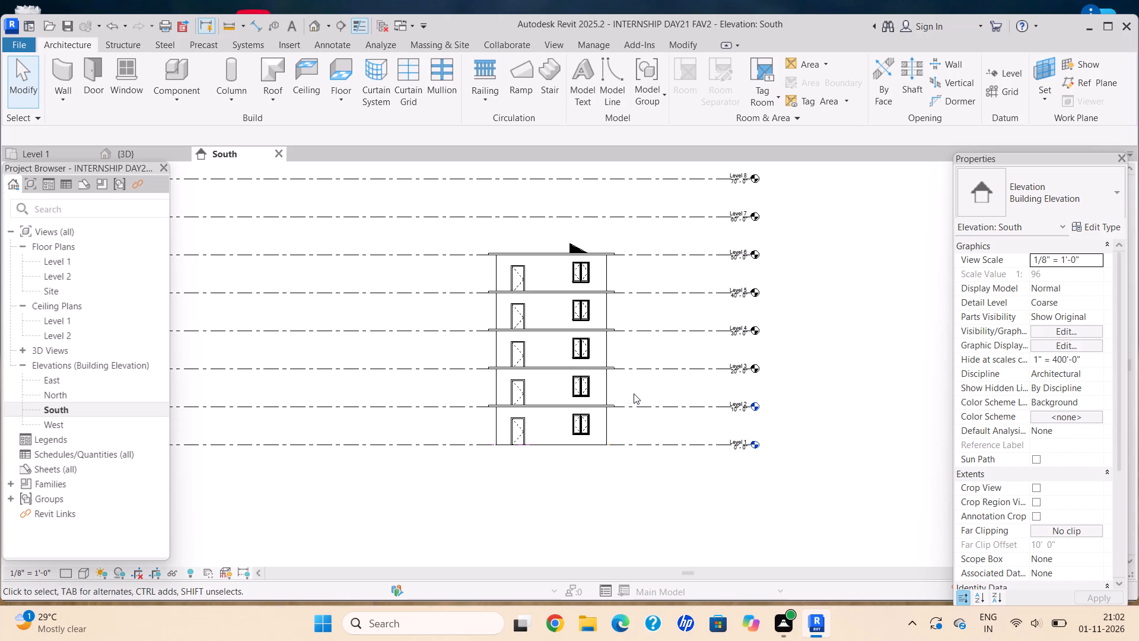
scroll(630, 387, "up", 1)
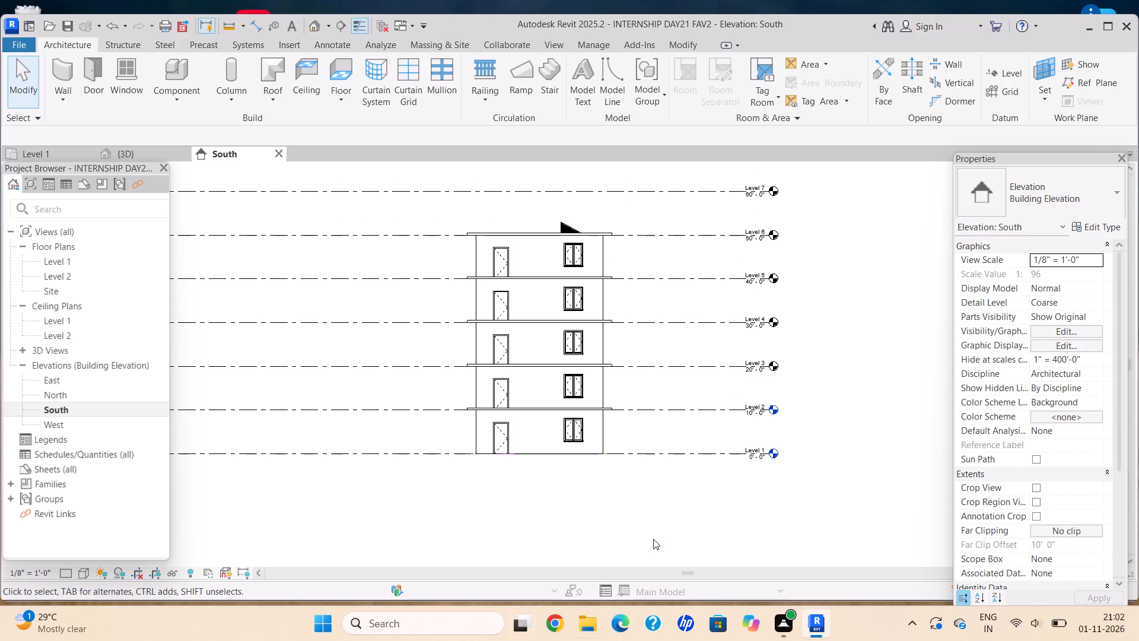
scroll(484, 330, "down", 2)
middle_click(491, 342)
middle_click_drag(497, 345, 505, 349)
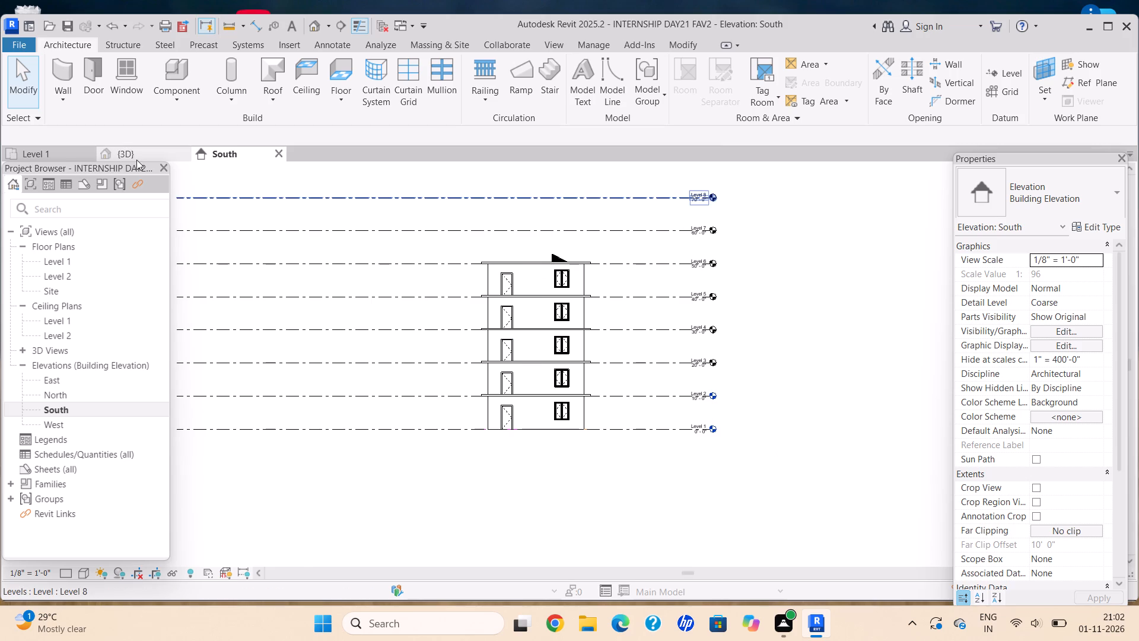
left_click(136, 159)
scroll(315, 240, "down", 4)
middle_click_drag(314, 241, 361, 309)
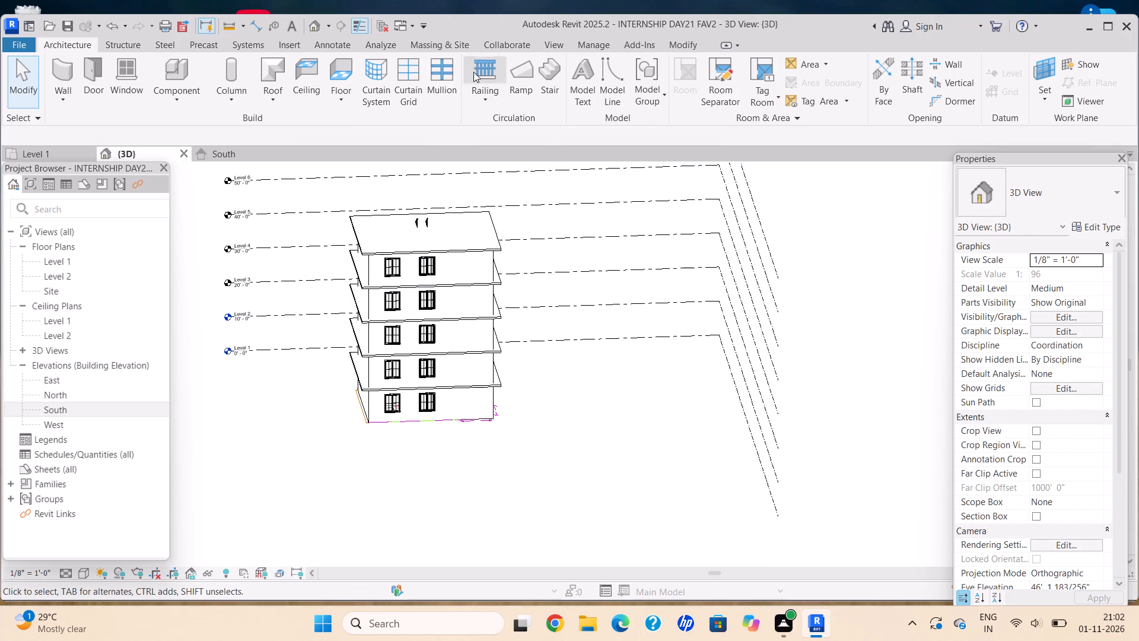
Start a Toposolid from sketch and set the Grass layer of the Grassland - 16" type to 2" thick.
left_click(453, 44)
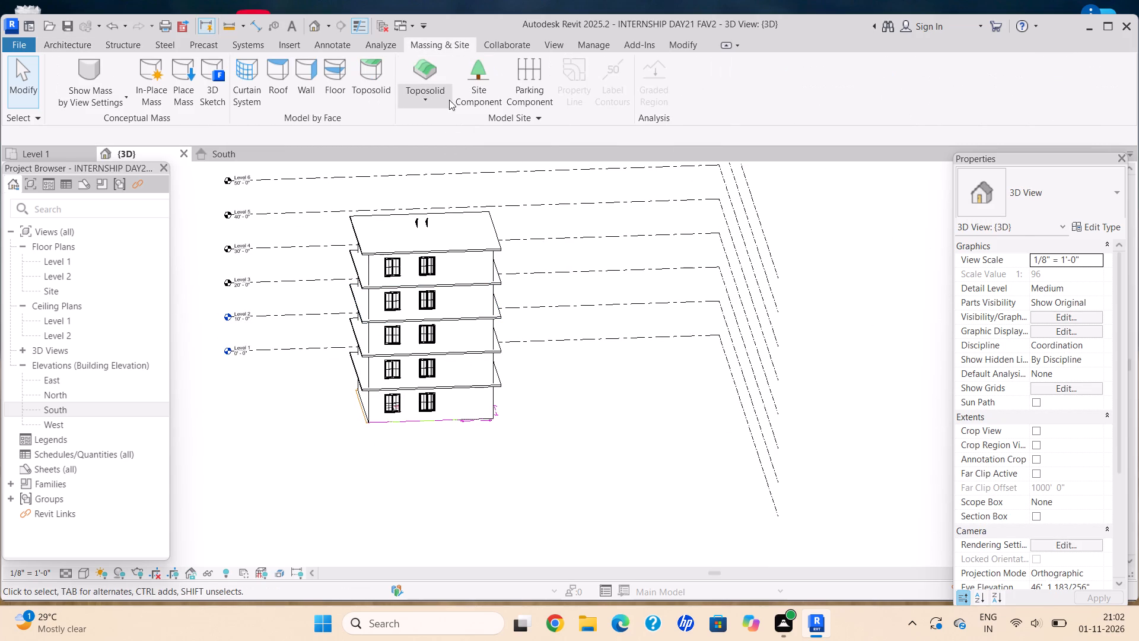
left_click(424, 104)
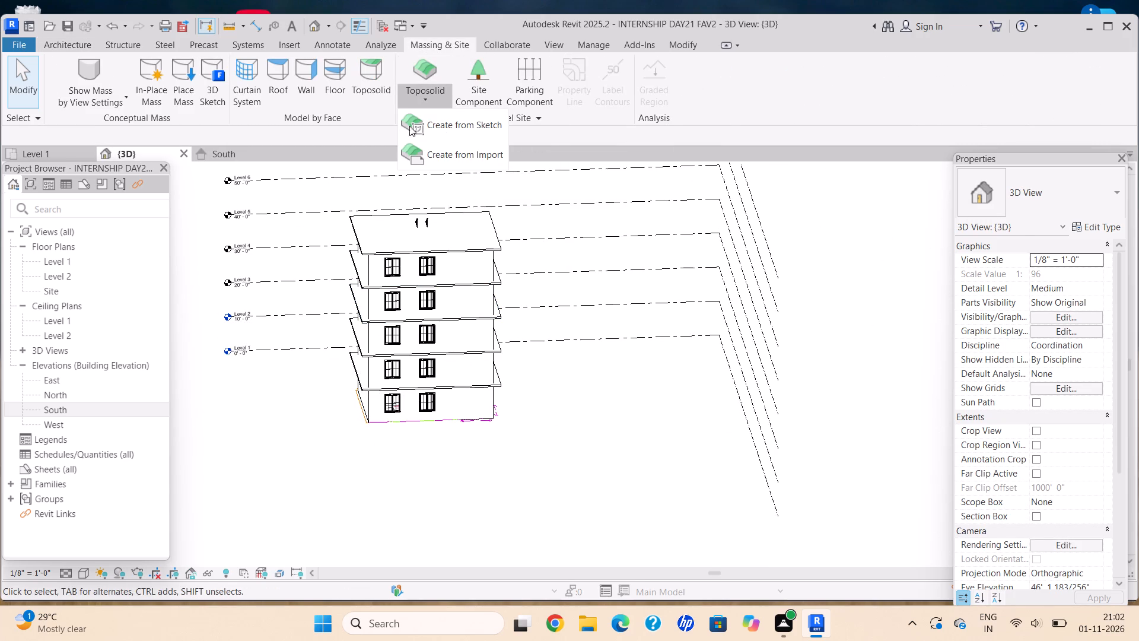
left_click(445, 129)
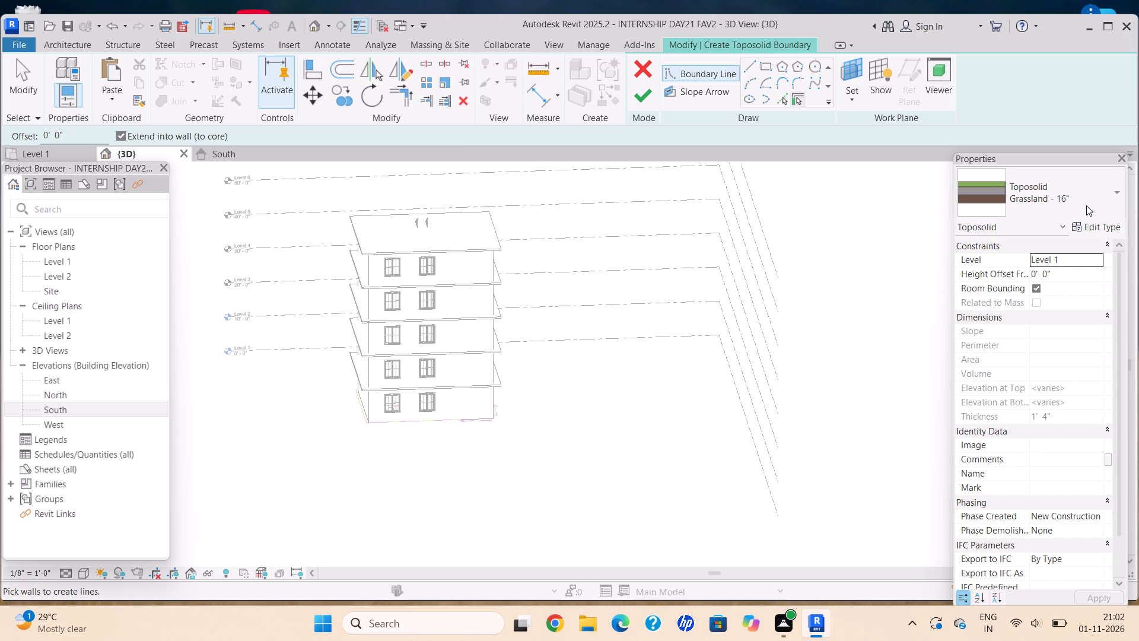
left_click(1096, 227)
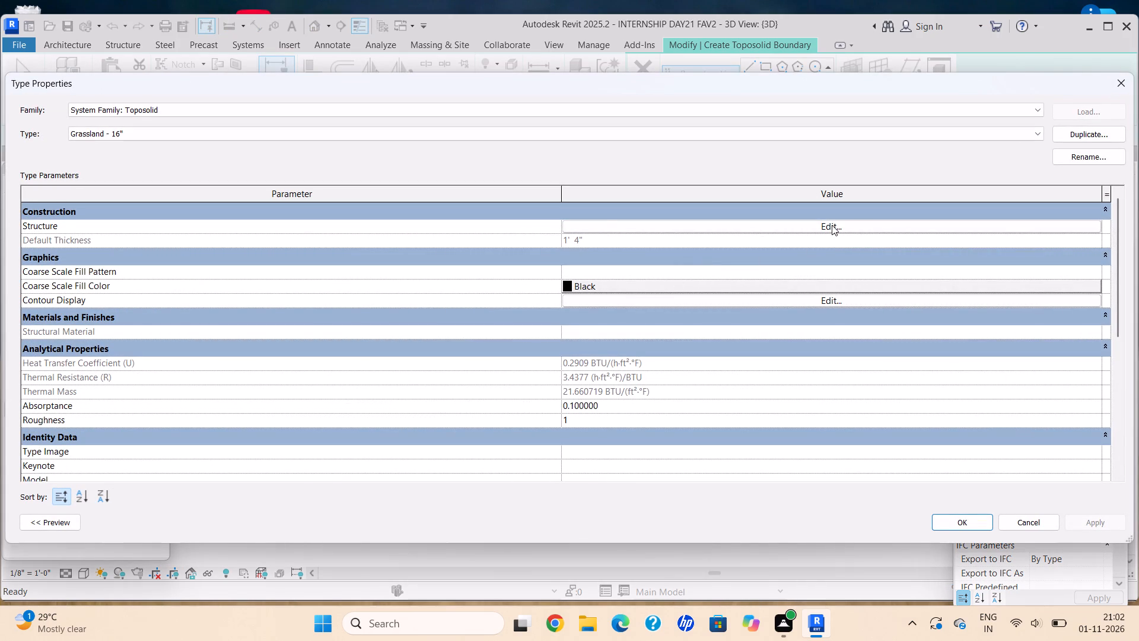
left_click(839, 228)
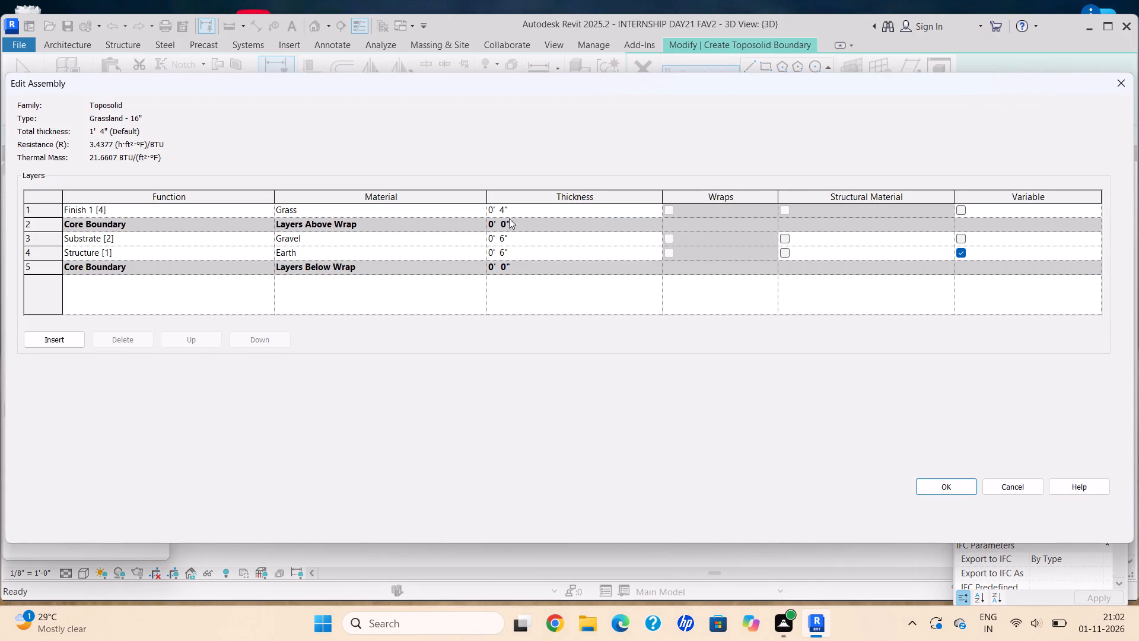
left_click(529, 212)
key("BackSpace")
key("5")
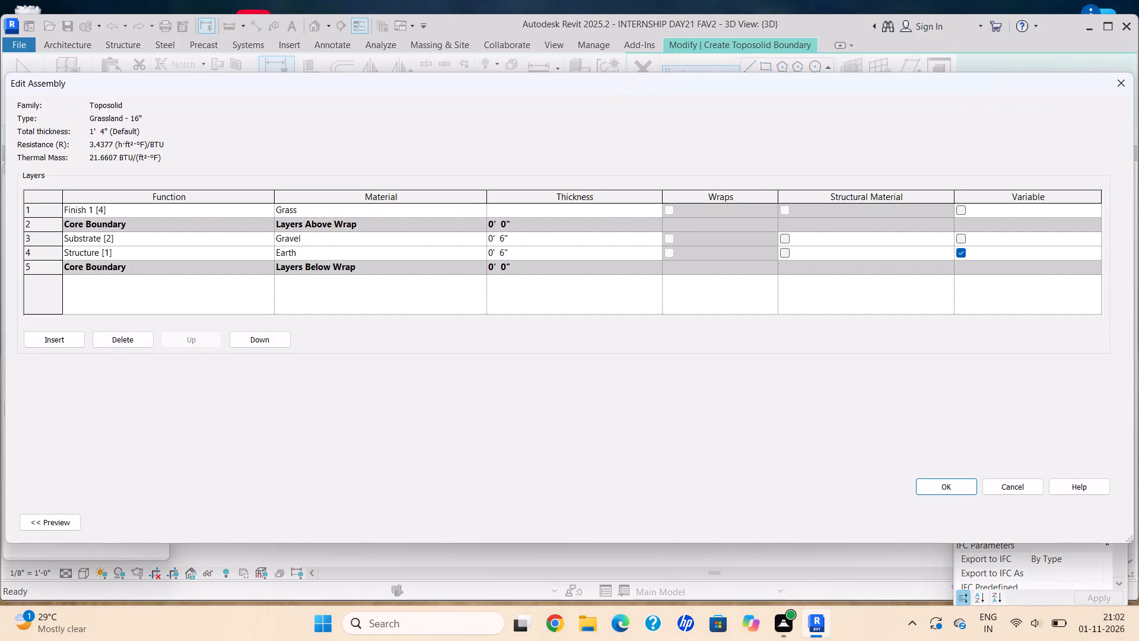
key("BackSpace")
key("BackSpace")
key("2")
key("shift+quotedbl")
key("Return")
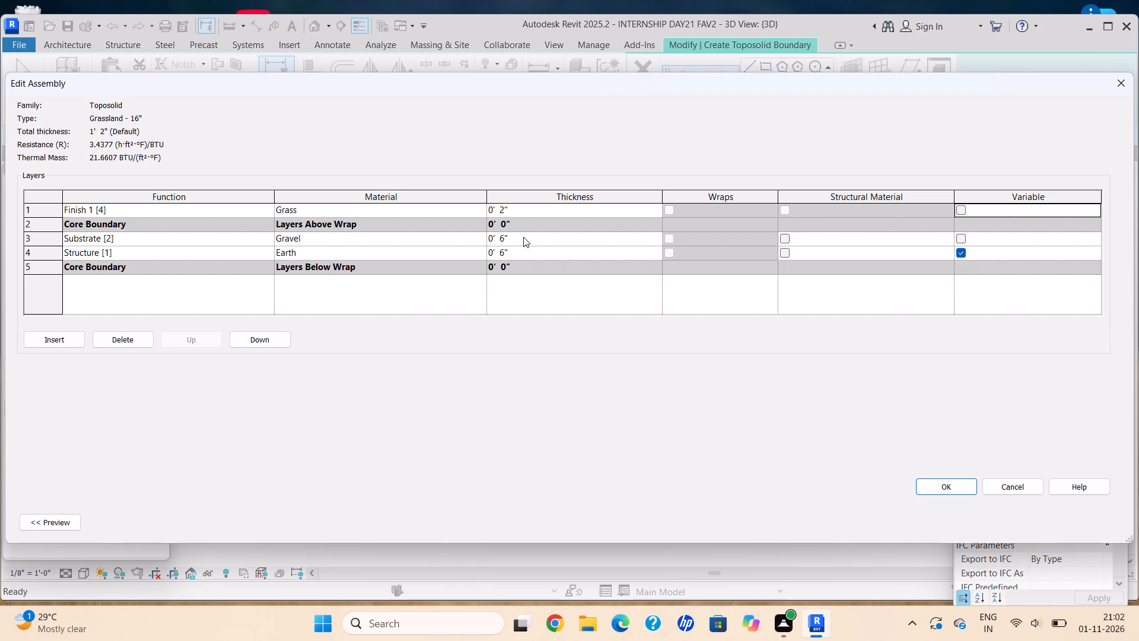
Set the toposolid type's Gravel and Earth layers to 2" thick each and accept the type changes.
left_click(526, 239)
key("BackSpace")
key("2")
key("shift+quotedbl")
key("Return")
left_click(535, 253)
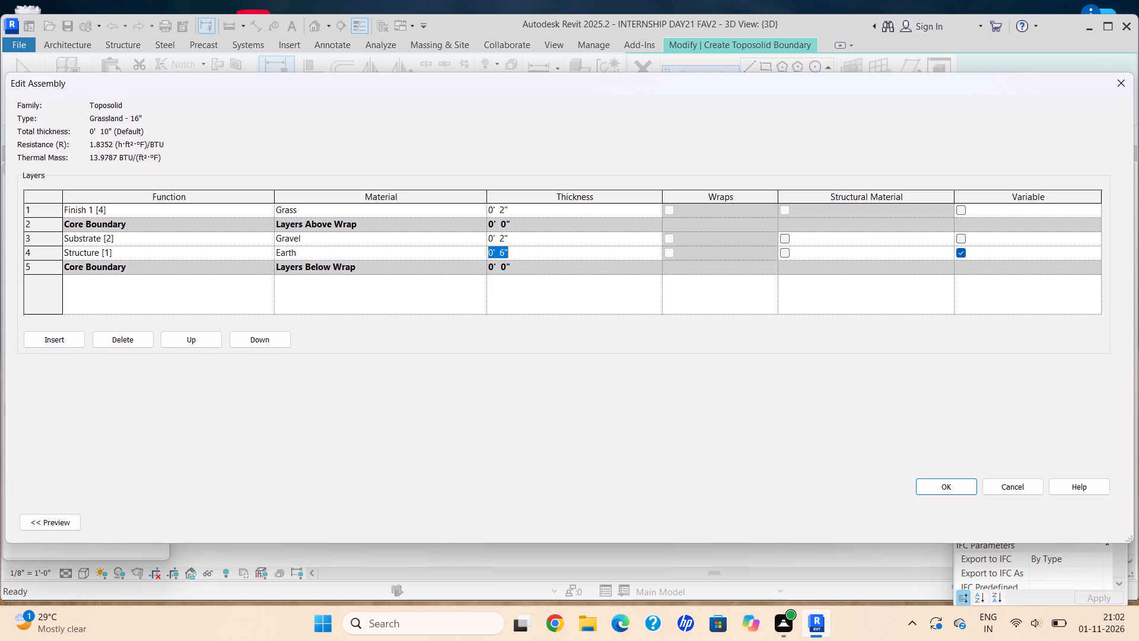
key("BackSpace")
type("2\"")
key("Return")
left_click(955, 490)
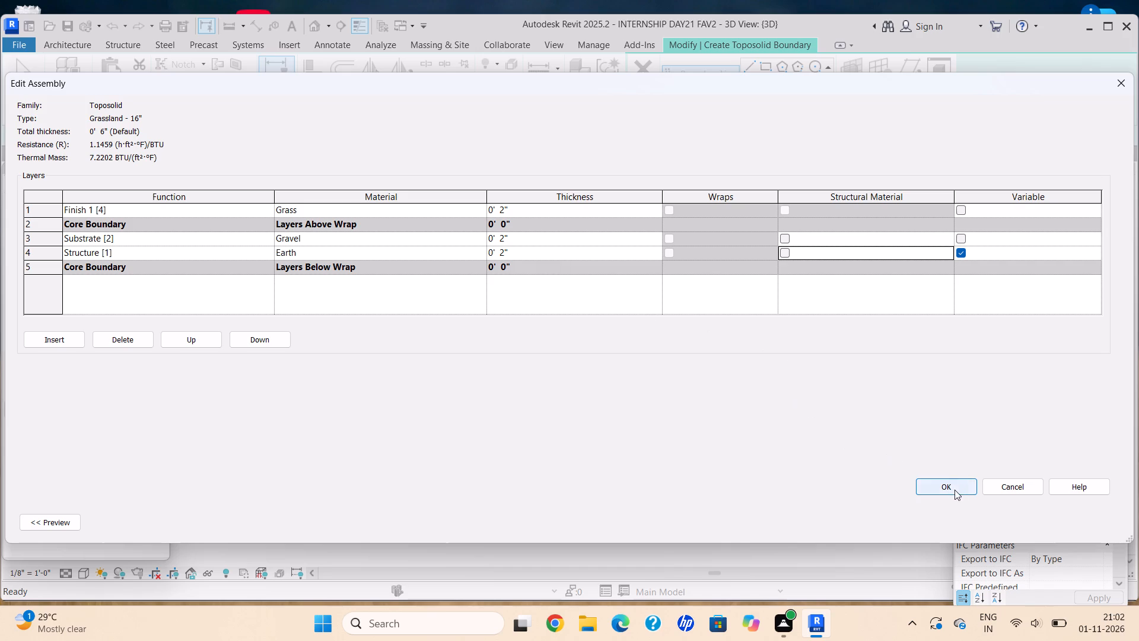
left_click(1123, 523)
left_click(982, 523)
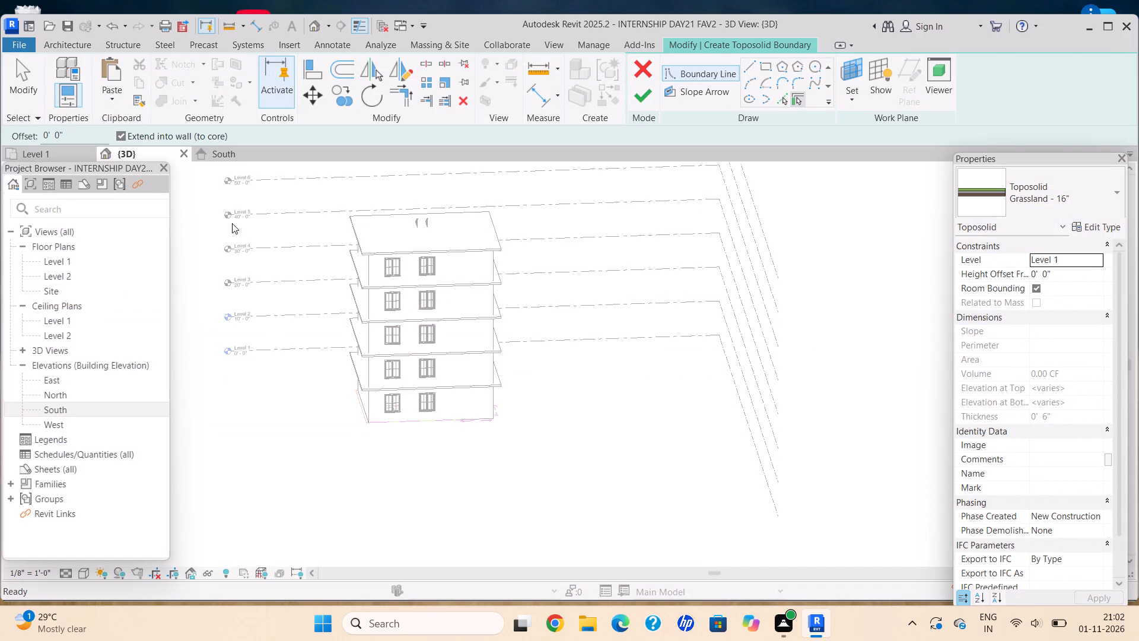
Sketch a rectangular toposolid boundary about 144 ft by 84 ft around the house on Level 1 and finish the toposolid.
left_click(55, 154)
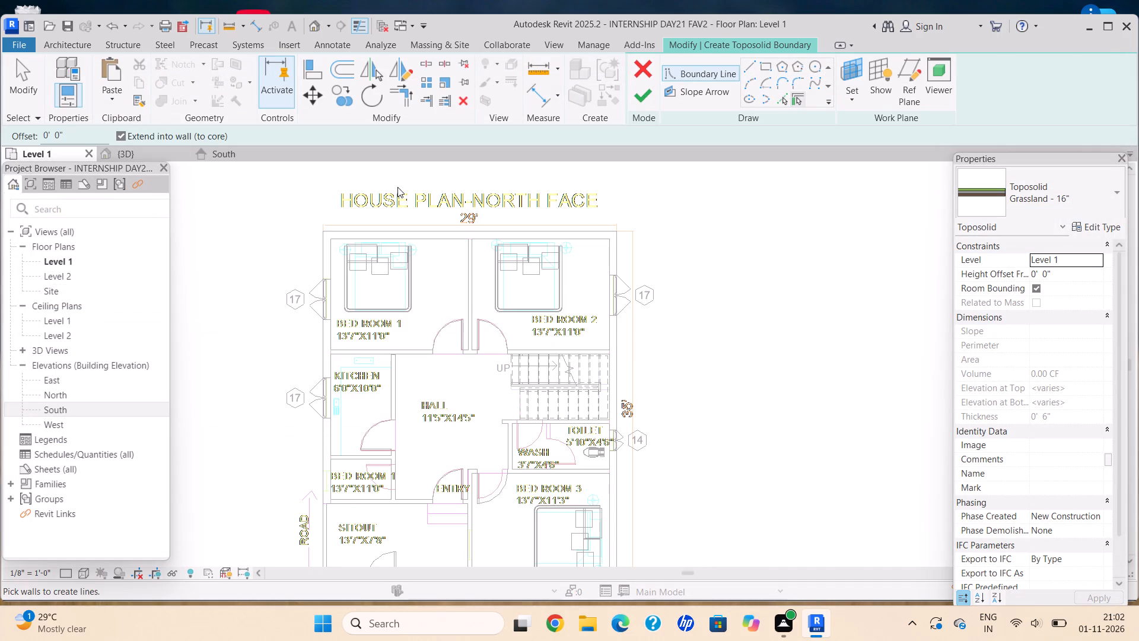
scroll(397, 187, "down", 4)
middle_click_drag(397, 187, 392, 193)
middle_click(379, 199)
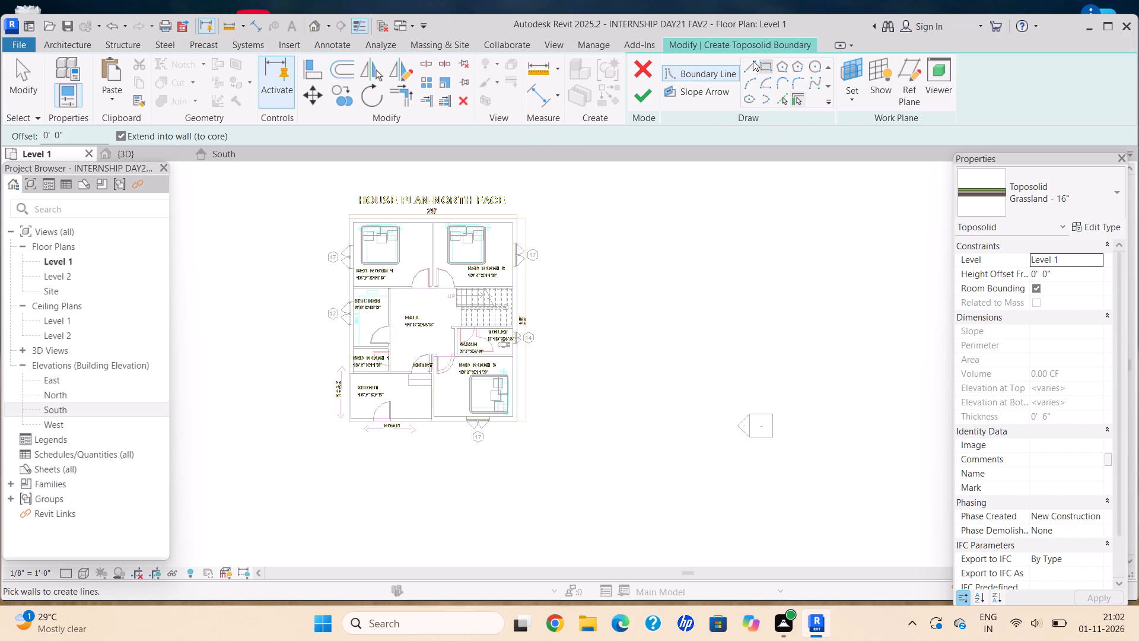
left_click(761, 61)
scroll(504, 214, "down", 5)
middle_click_drag(506, 232, 511, 266)
scroll(511, 267, "down", 2)
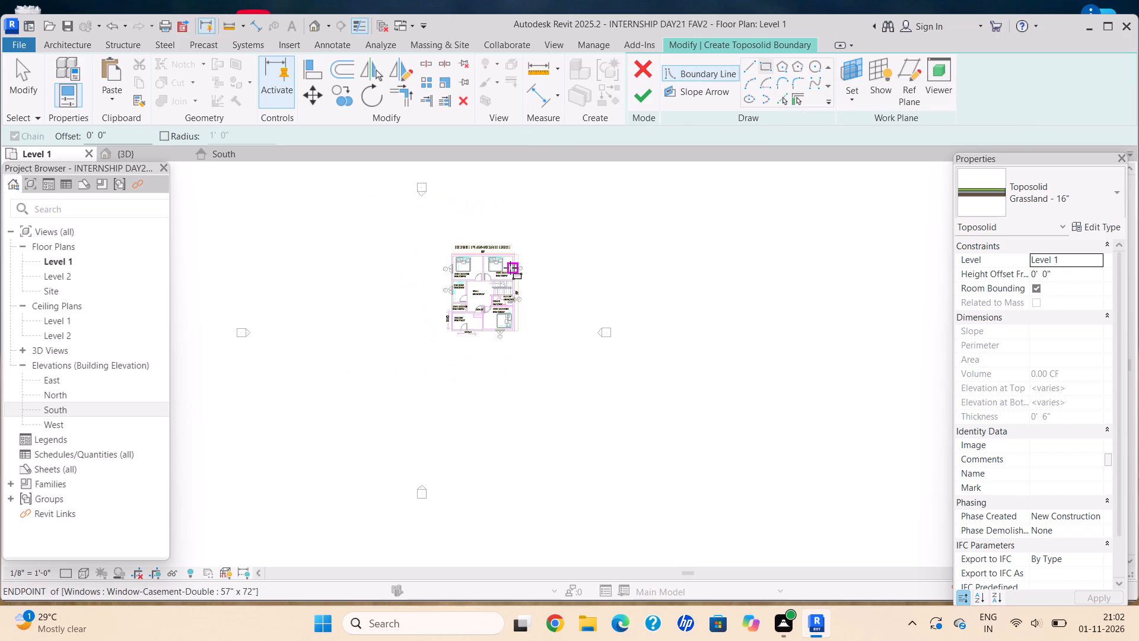
scroll(609, 236, "down", 1)
middle_click_drag(596, 228, 586, 221)
left_click(384, 213)
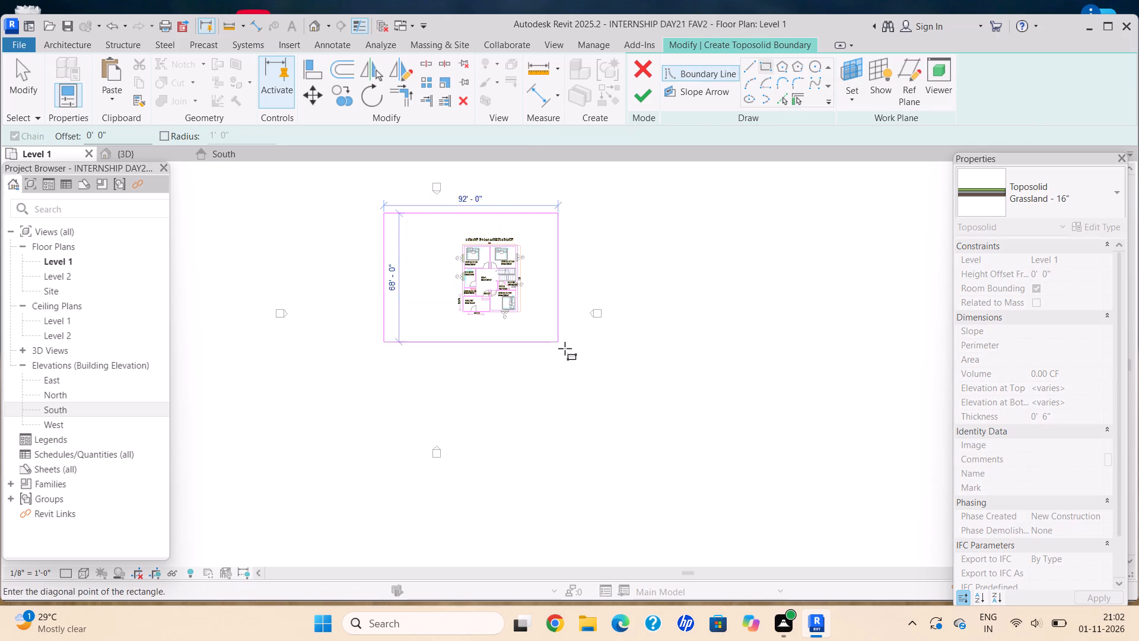
left_click(660, 375)
left_click(642, 93)
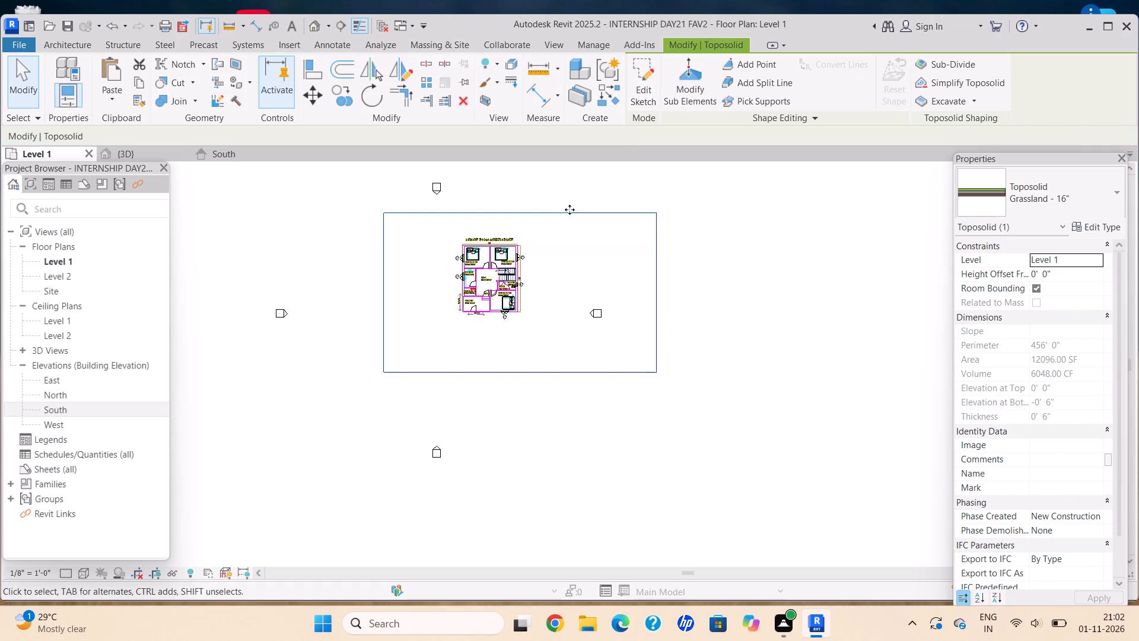
Examine the new toposolid beneath the stacked storeys in the 3D view from several sides.
left_click(142, 158)
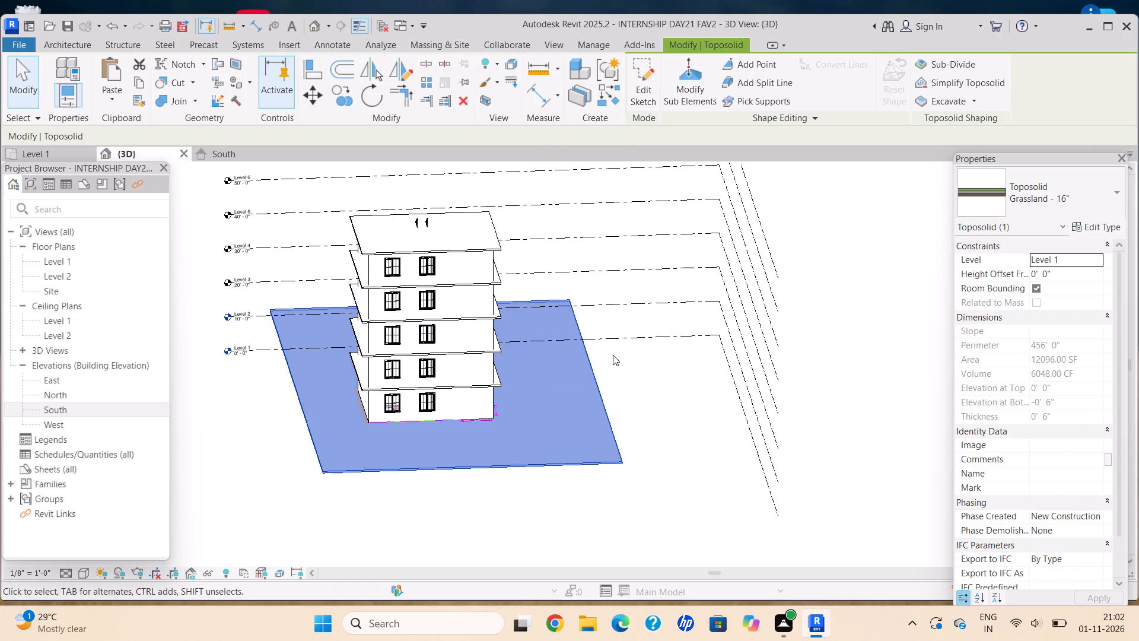
key("Escape")
middle_click(569, 391, "shift")
middle_click_drag(568, 391, 562, 391, "shift")
middle_click(264, 406, "shift")
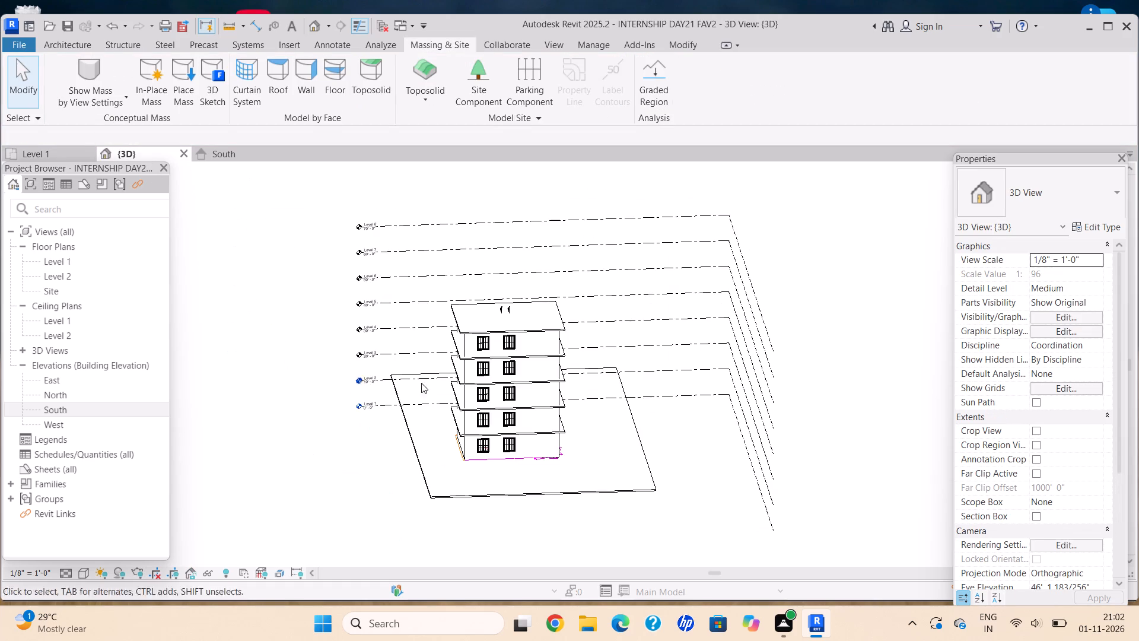
scroll(516, 382, "down", 6)
middle_click_drag(424, 325, 656, 348, "shift")
scroll(656, 348, "up", 1, "shift")
middle_click(656, 348, "shift")
scroll(502, 452, "up", 3)
middle_click_drag(342, 411, 442, 370)
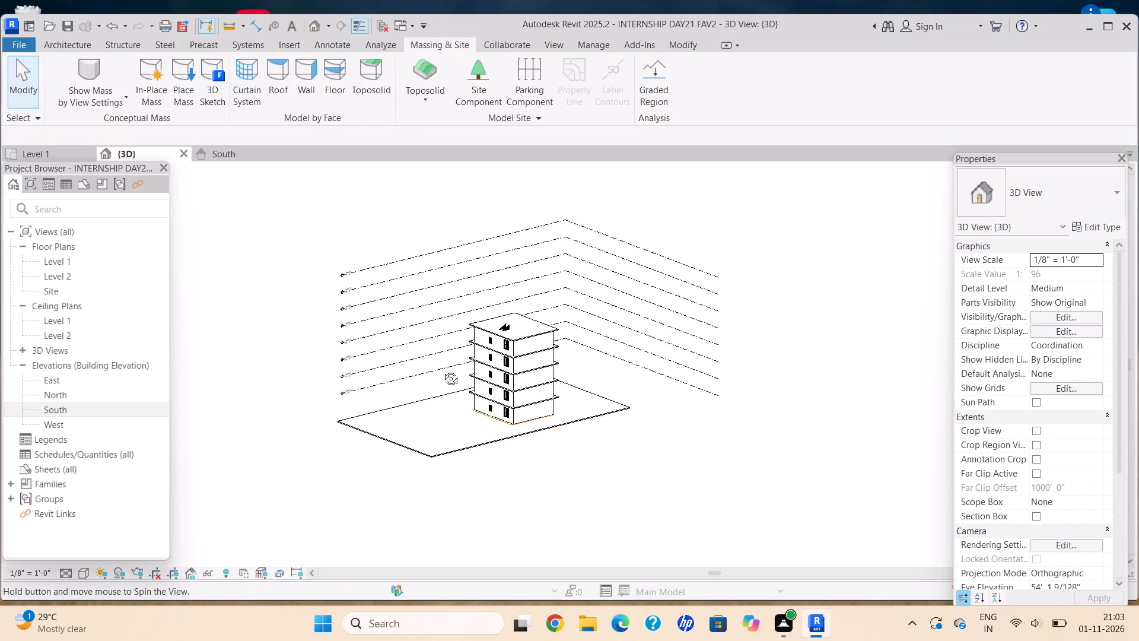
middle_click_drag(442, 370, 622, 360)
scroll(558, 370, "up", 1, "shift")
middle_click_drag(660, 354, 727, 344, "shift")
middle_click_drag(542, 378, 566, 388)
scroll(571, 382, "up", 1)
middle_click_drag(561, 375, 472, 334)
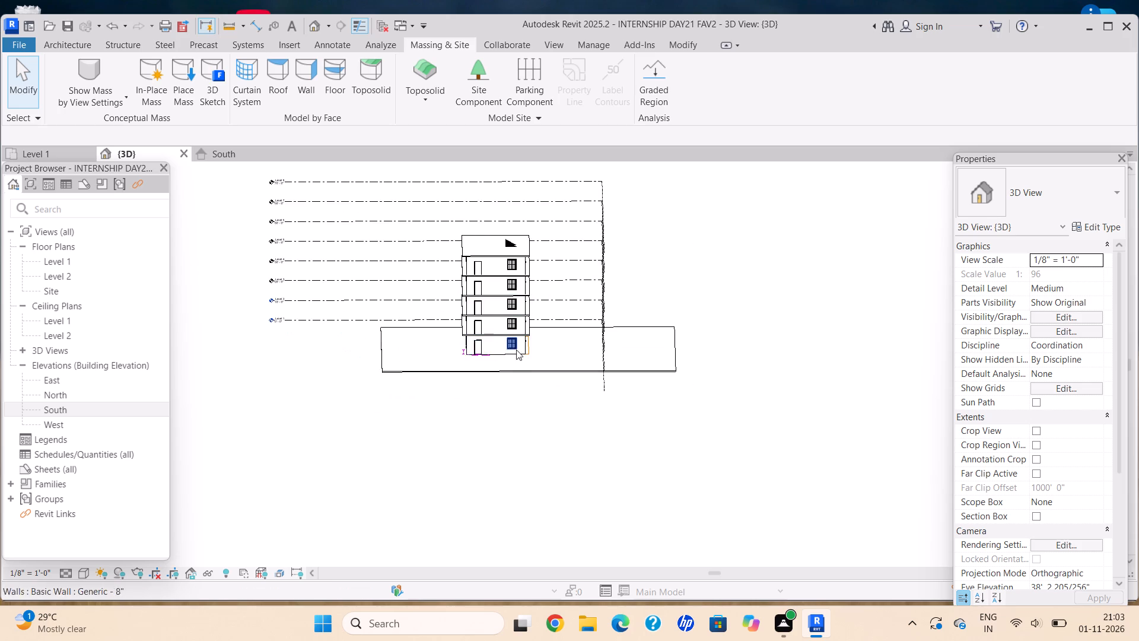
middle_click_drag(516, 350, 494, 386, "shift")
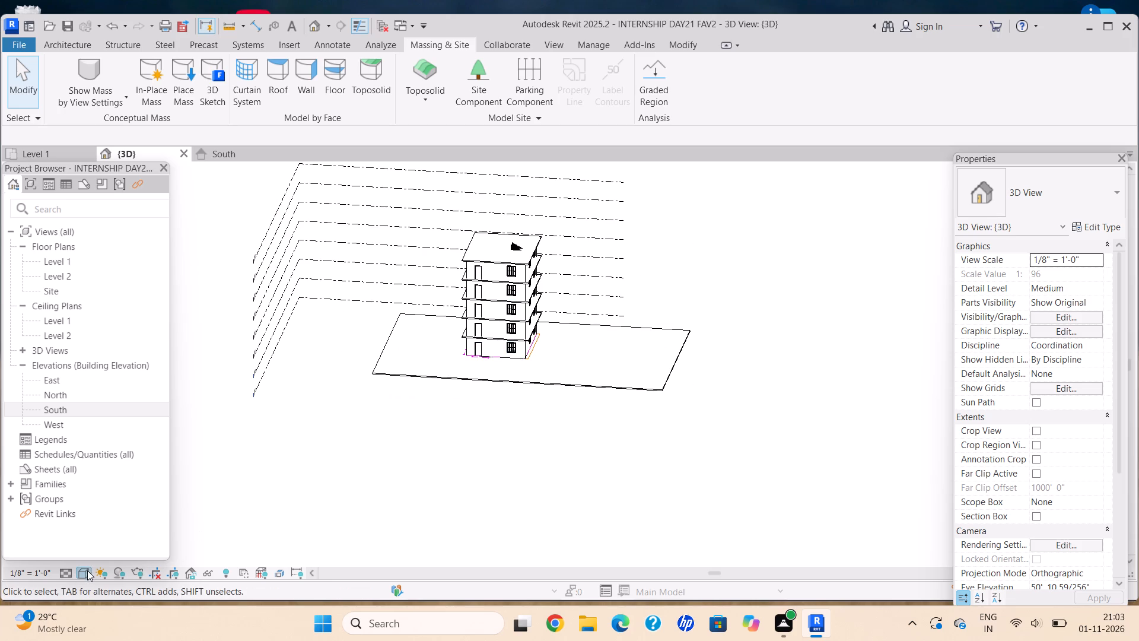
Set the 3D view's visual style to Shaded.
left_click(87, 570)
left_click(116, 510)
scroll(614, 383, "up", 4)
key("Escape")
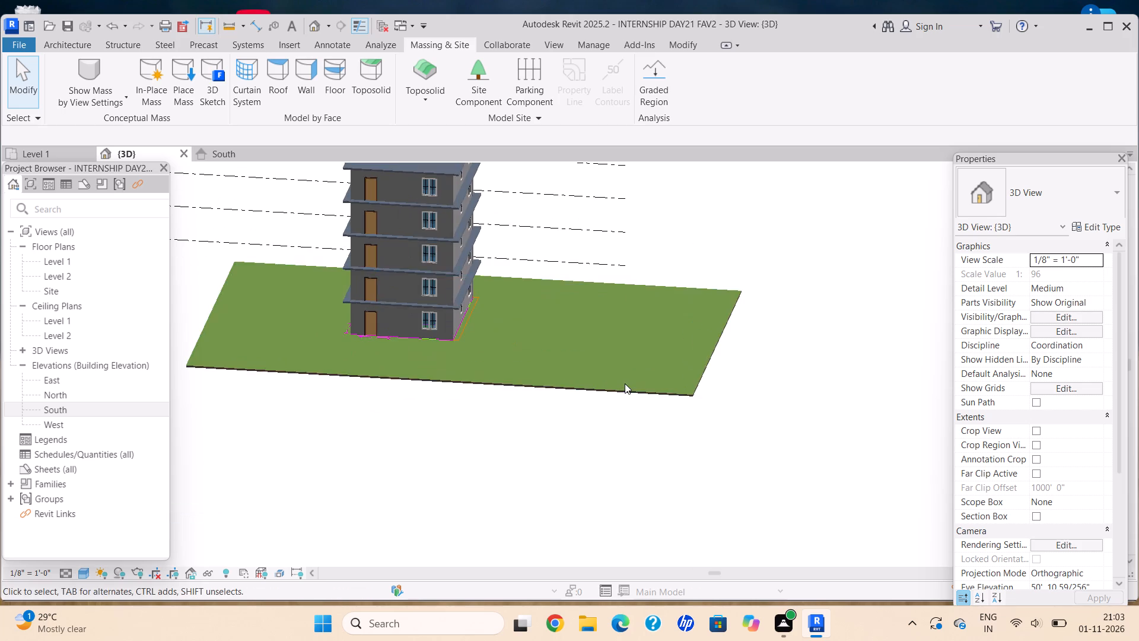
Examine the shaded building and the extent of the grassland around it from different angles.
scroll(625, 383, "down", 2)
middle_click(625, 383, "shift")
middle_click(435, 437, "shift")
scroll(791, 379, "down", 1)
middle_click(791, 379)
middle_click_drag(791, 379, 621, 429, "shift")
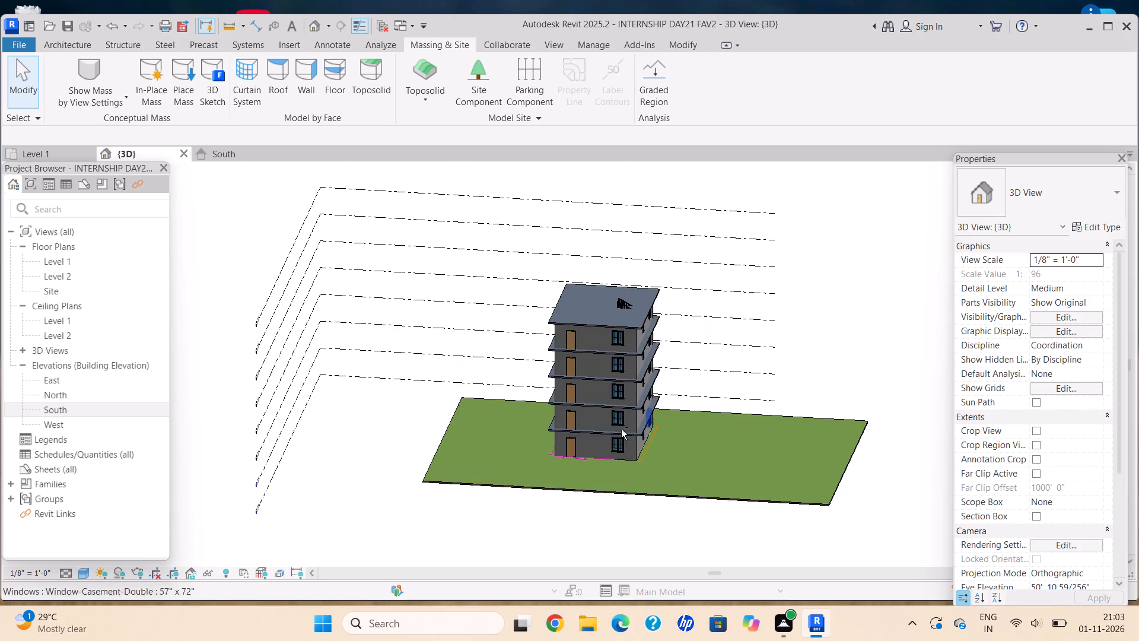
middle_click_drag(621, 429, 587, 430, "shift")
middle_click(580, 430, "shift")
scroll(708, 439, "down", 1)
middle_click_drag(648, 396, 586, 356)
middle_click_drag(529, 328, 492, 318)
scroll(708, 351, "down", 1)
middle_click_drag(793, 407, 591, 431)
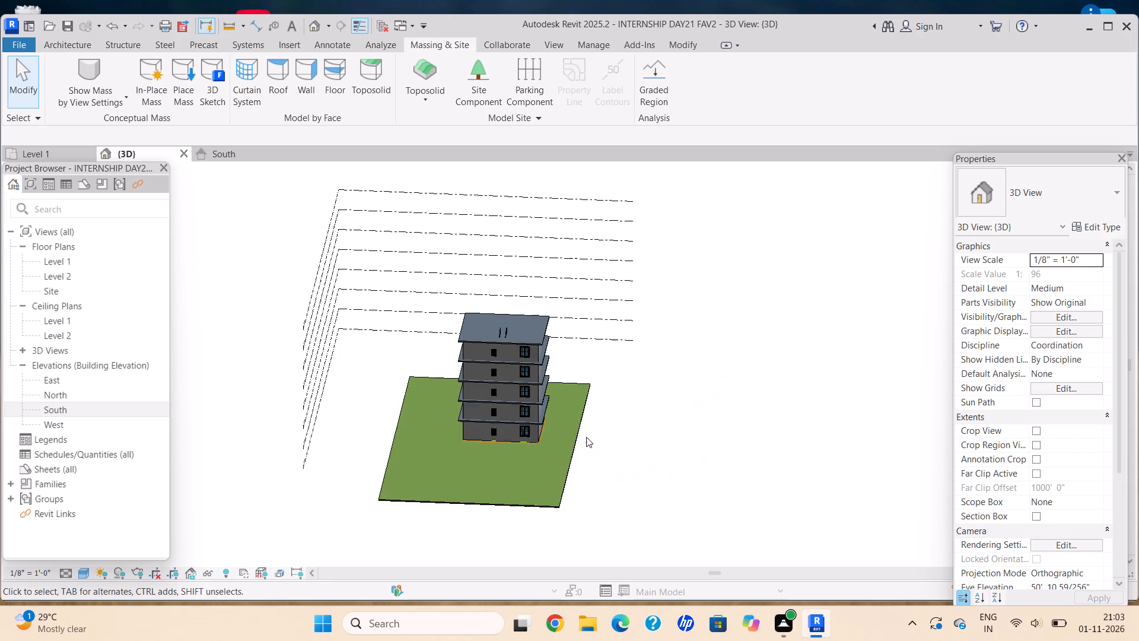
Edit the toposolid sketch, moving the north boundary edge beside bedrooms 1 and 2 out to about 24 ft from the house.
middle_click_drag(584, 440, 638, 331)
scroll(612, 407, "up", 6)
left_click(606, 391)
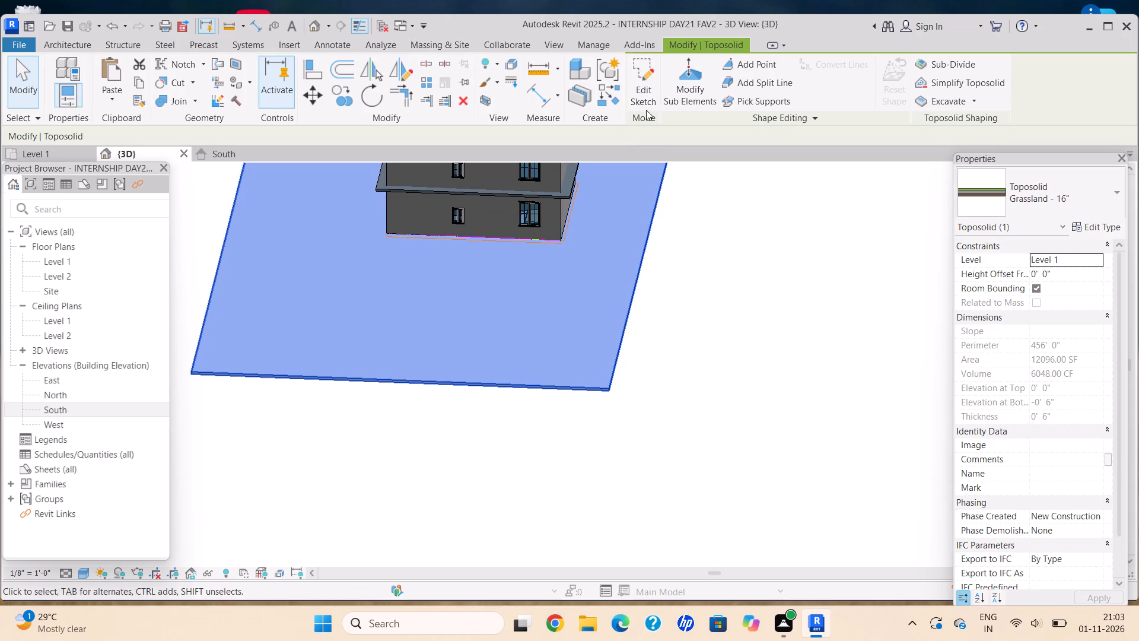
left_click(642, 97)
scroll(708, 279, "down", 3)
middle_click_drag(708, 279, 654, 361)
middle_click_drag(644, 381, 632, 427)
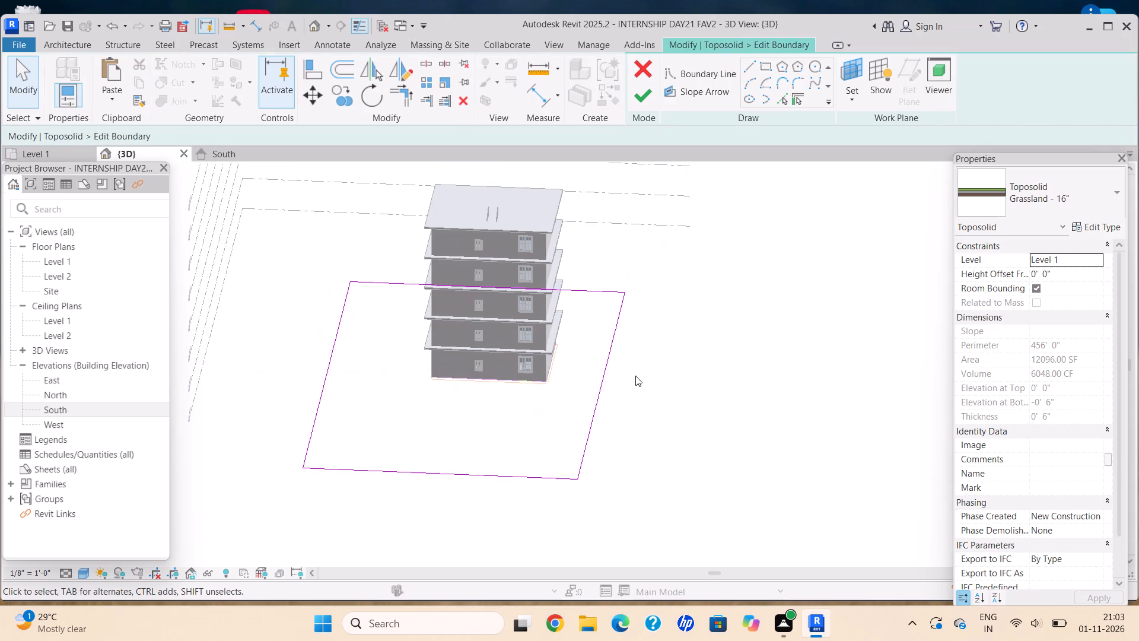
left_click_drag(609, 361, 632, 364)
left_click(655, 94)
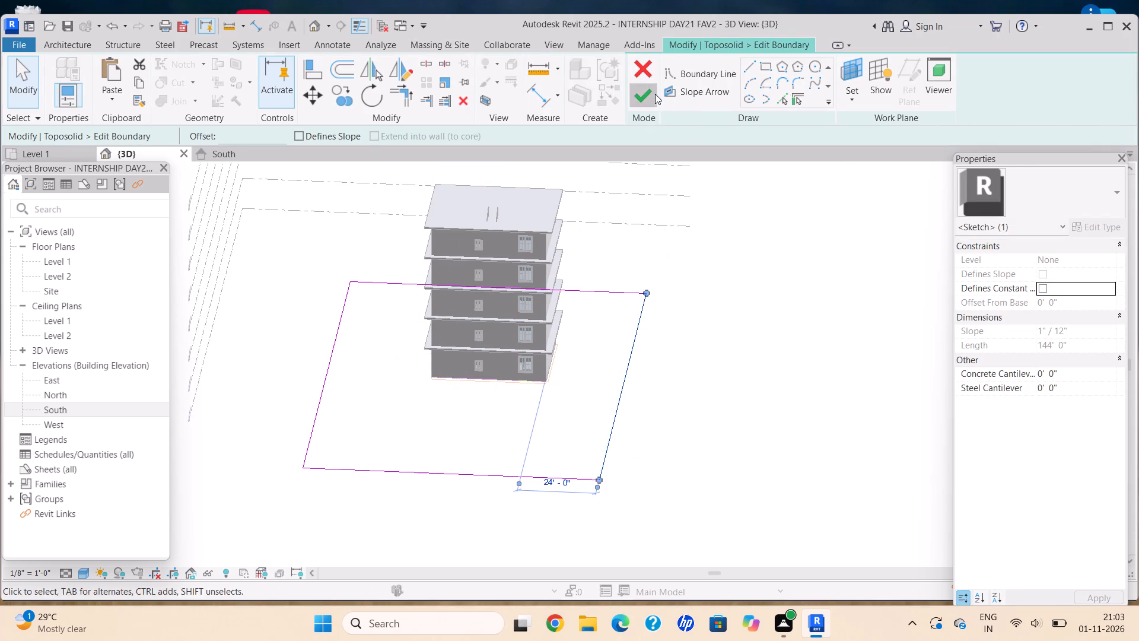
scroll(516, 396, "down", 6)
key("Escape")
Edit the toposolid sketch, moving the west boundary edge outward to about 50 ft from the house, and finish the sketch.
middle_click_drag(412, 396, 619, 395)
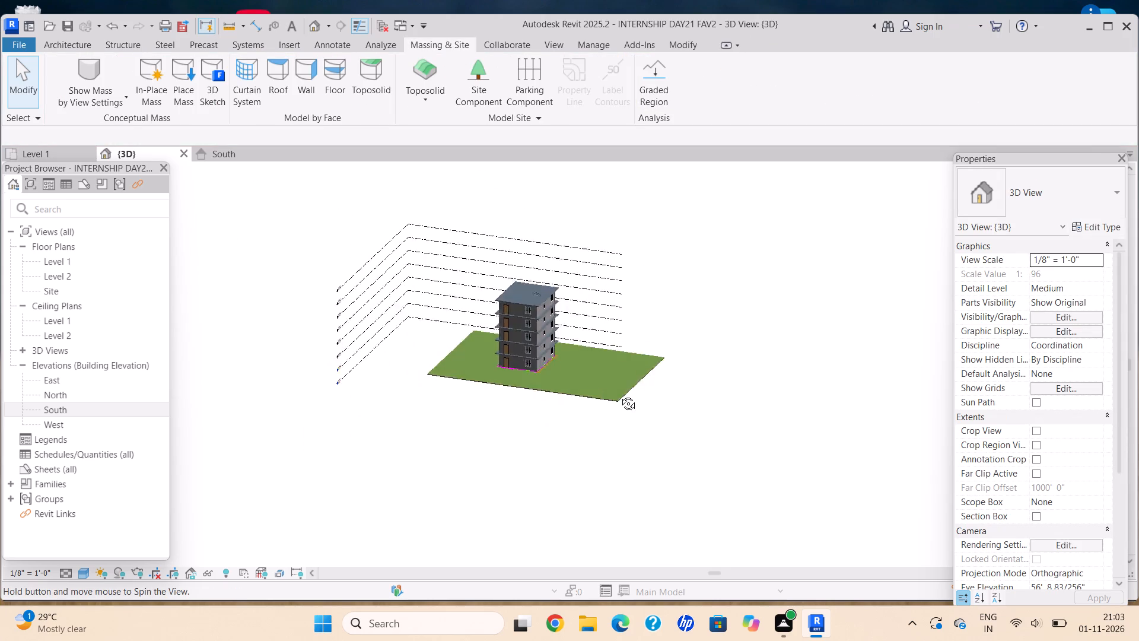
middle_click_drag(619, 395, 698, 413)
scroll(661, 339, "up", 4)
middle_click_drag(621, 367, 496, 399, "shift")
middle_click_drag(467, 405, 501, 408)
scroll(501, 408, "up", 1, "shift")
left_click(271, 414)
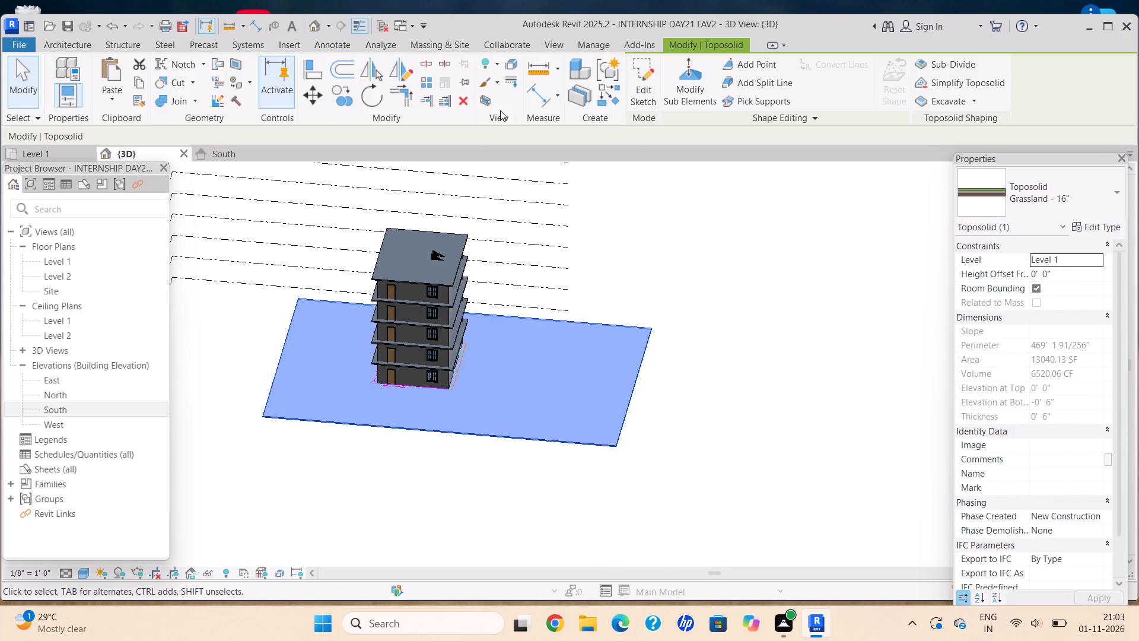
left_click(649, 97)
middle_click_drag(394, 301, 527, 328)
middle_click_drag(655, 354, 684, 354)
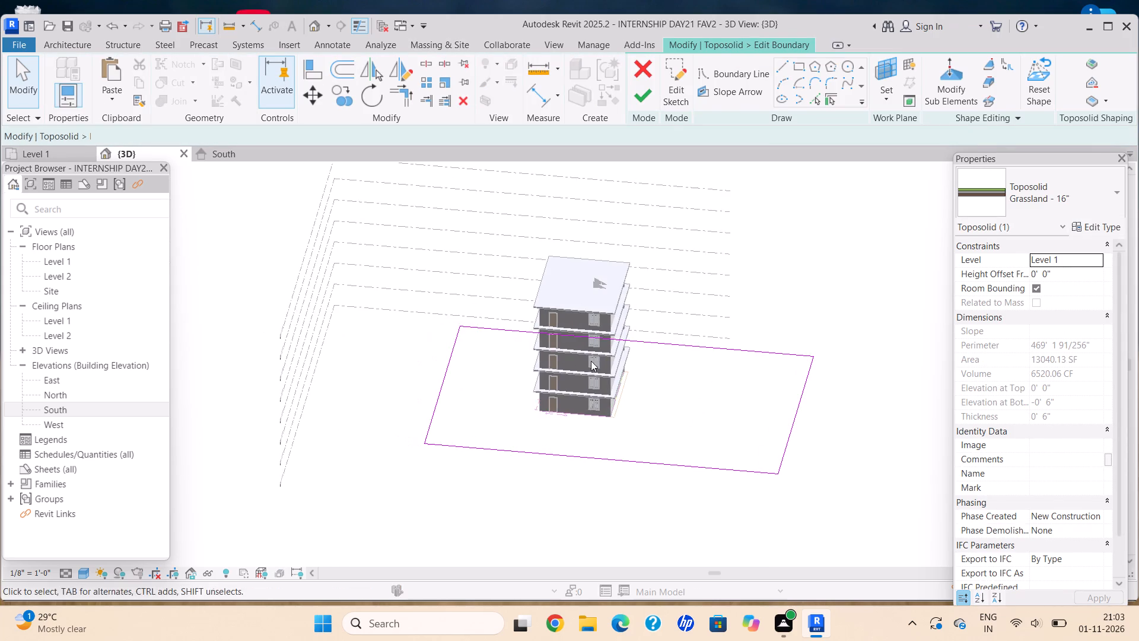
scroll(441, 392, "up", 3)
left_click_drag(441, 390, 409, 392)
left_click_drag(409, 392, 399, 392)
left_click_drag(416, 371, 407, 370)
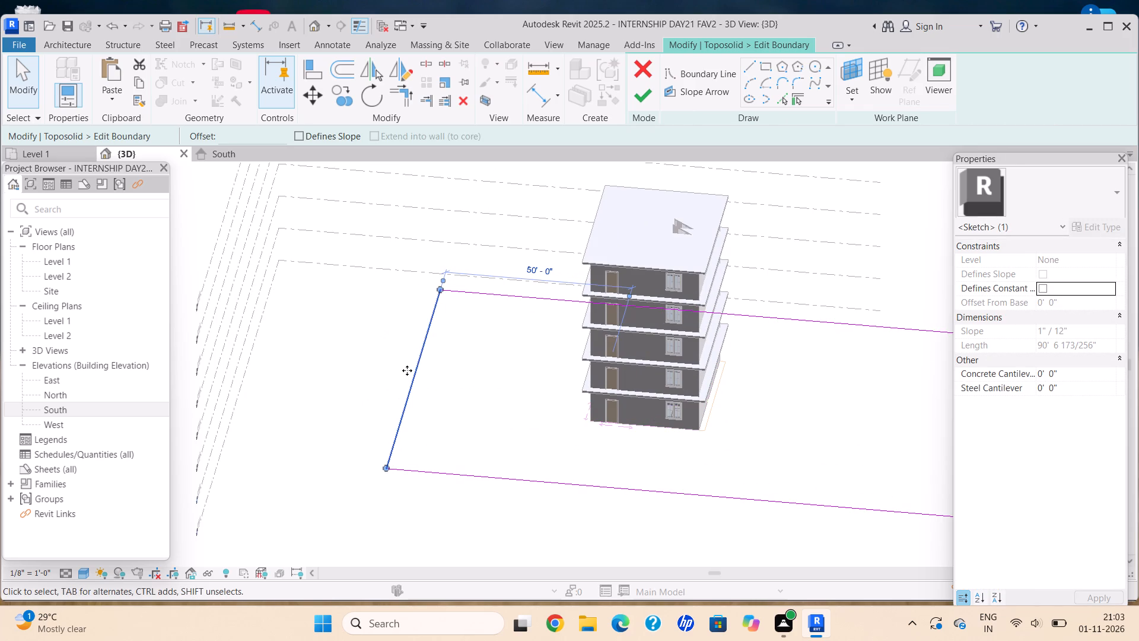
left_click_drag(407, 370, 396, 370)
left_click(639, 99)
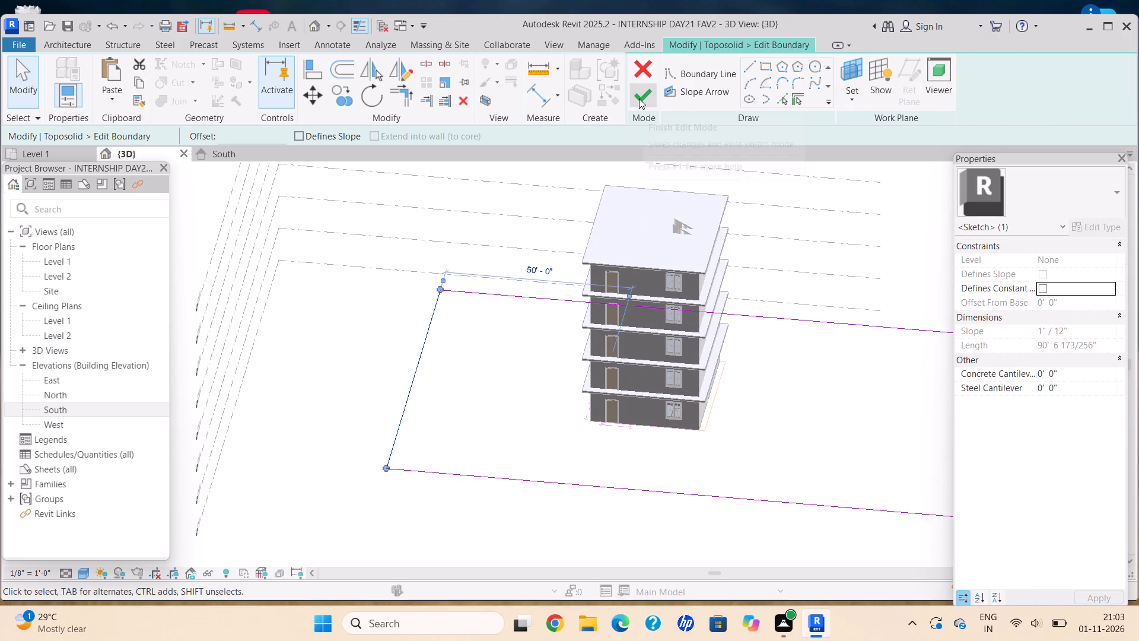
scroll(468, 350, "down", 6)
key("Escape")
Edit the toposolid sketch, moving the north boundary edge outward to about 36 ft from the house, and finish the sketch.
middle_click_drag(627, 367, 483, 392, "shift")
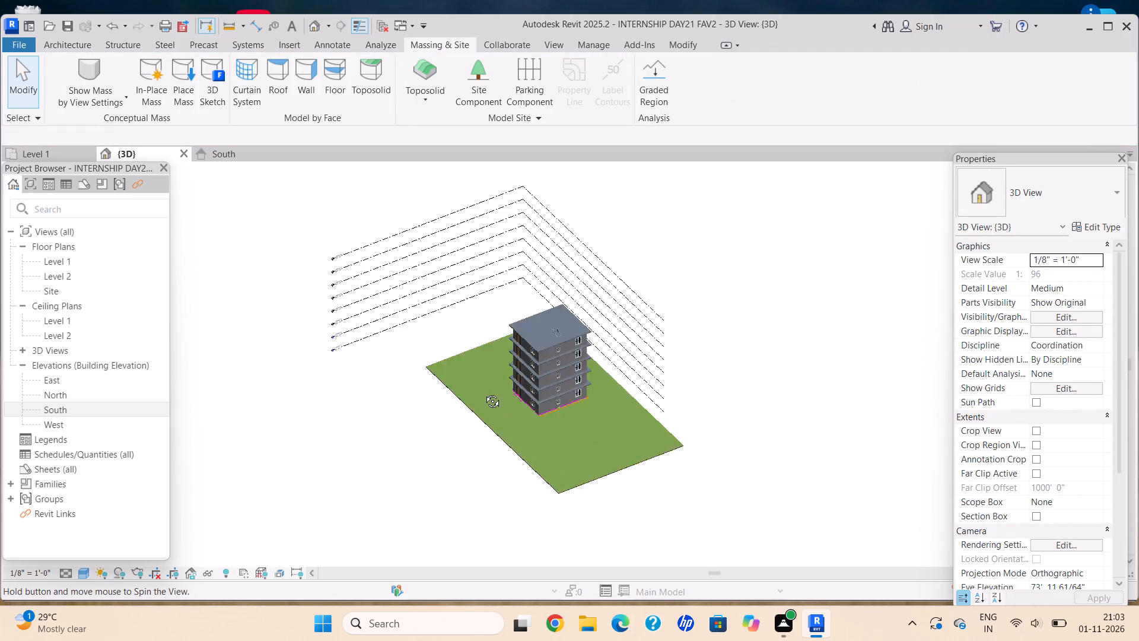
middle_click_drag(483, 392, 446, 372, "shift")
scroll(645, 484, "up", 4)
left_click(561, 423)
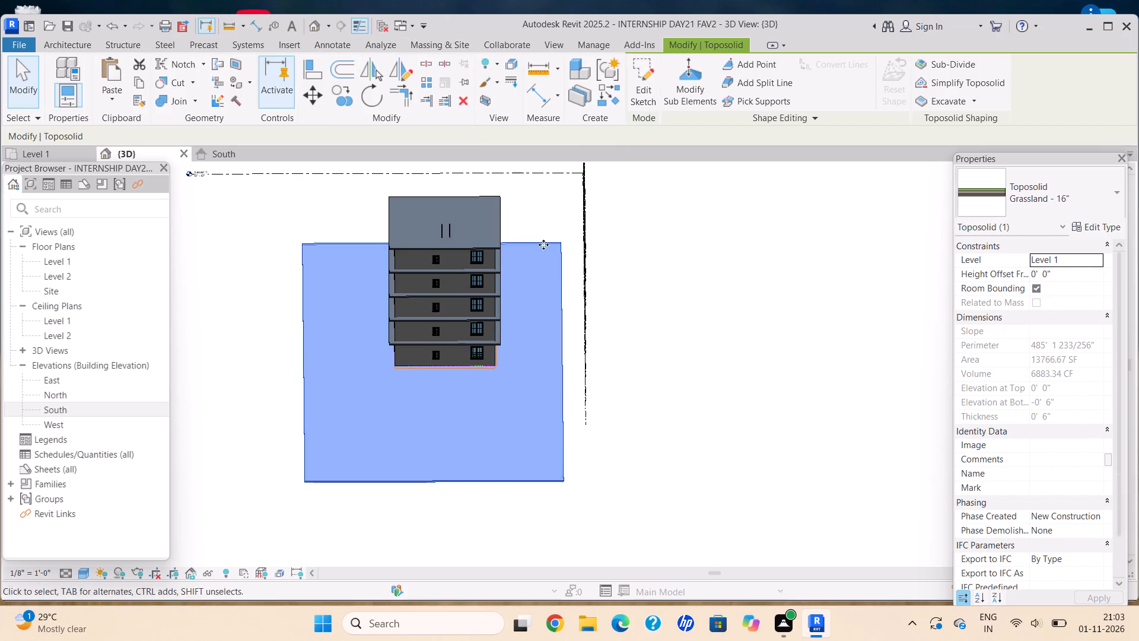
left_click(648, 91)
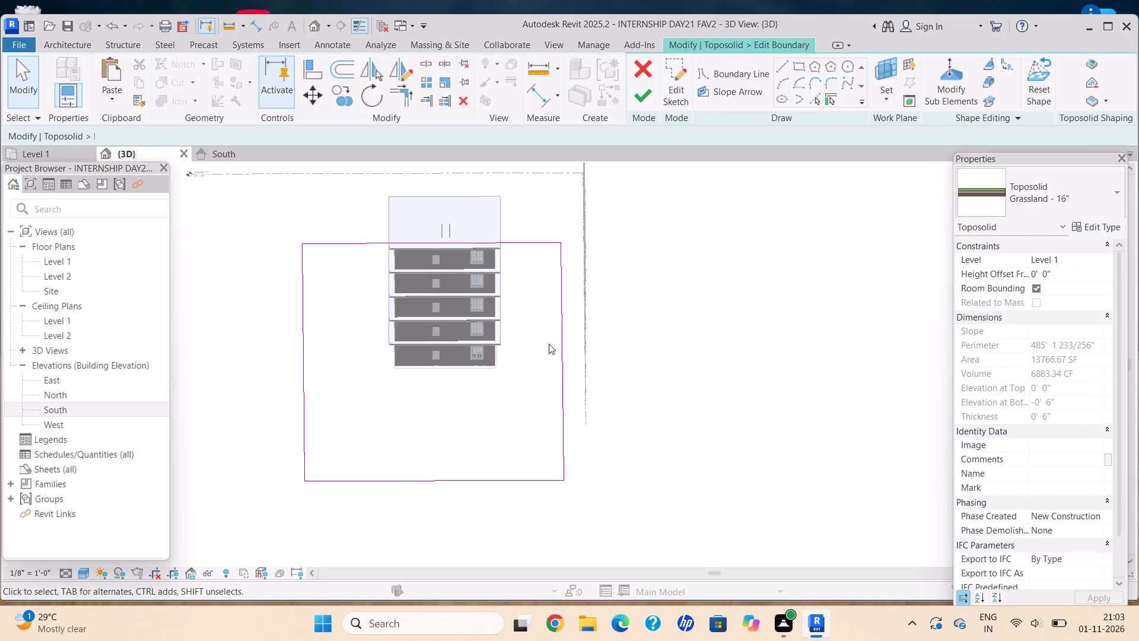
left_click_drag(559, 345, 589, 350)
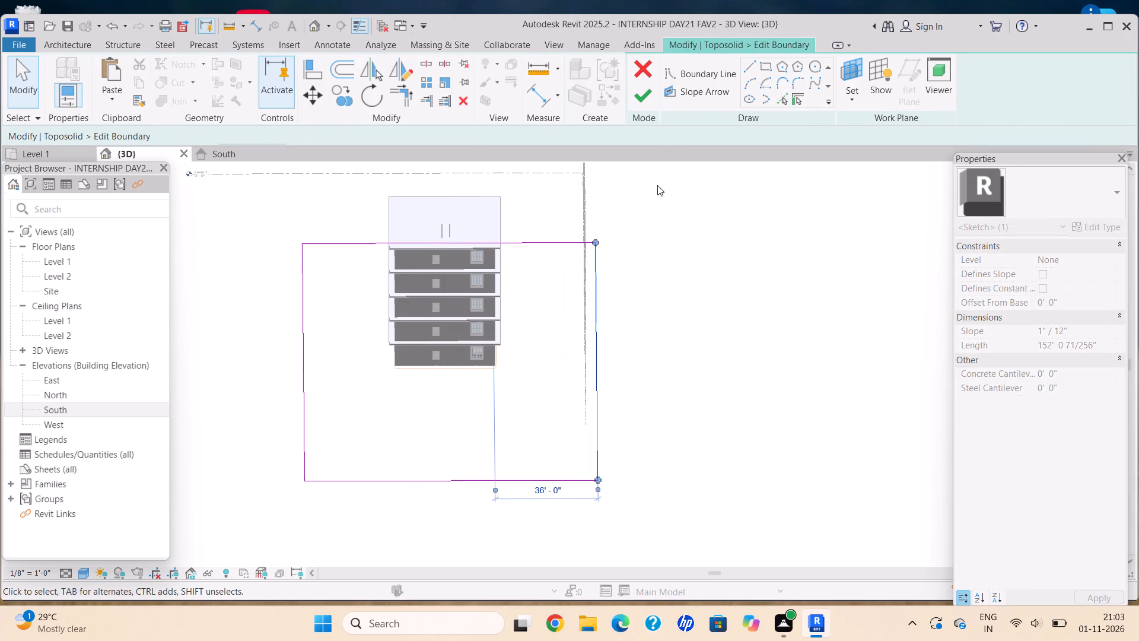
left_click(642, 97)
scroll(523, 398, "down", 5)
key("Escape")
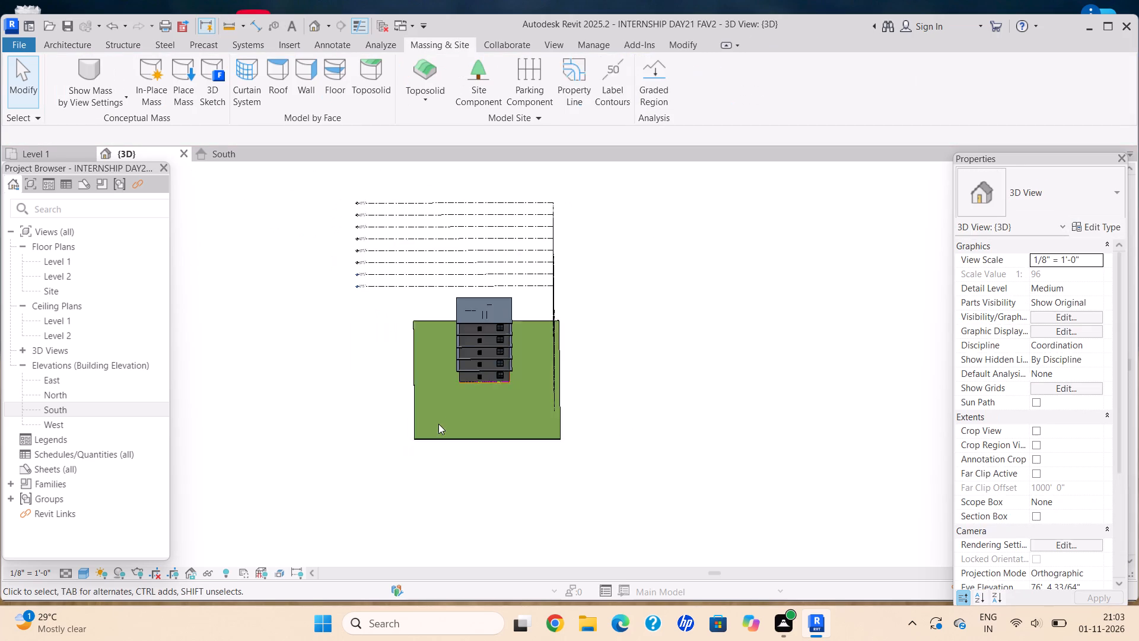
Examine the enlarged grassland and the building in the 3D view.
scroll(438, 424, "down", 4)
middle_click_drag(429, 394, 697, 420, "shift")
middle_click_drag(650, 421, 514, 372, "shift")
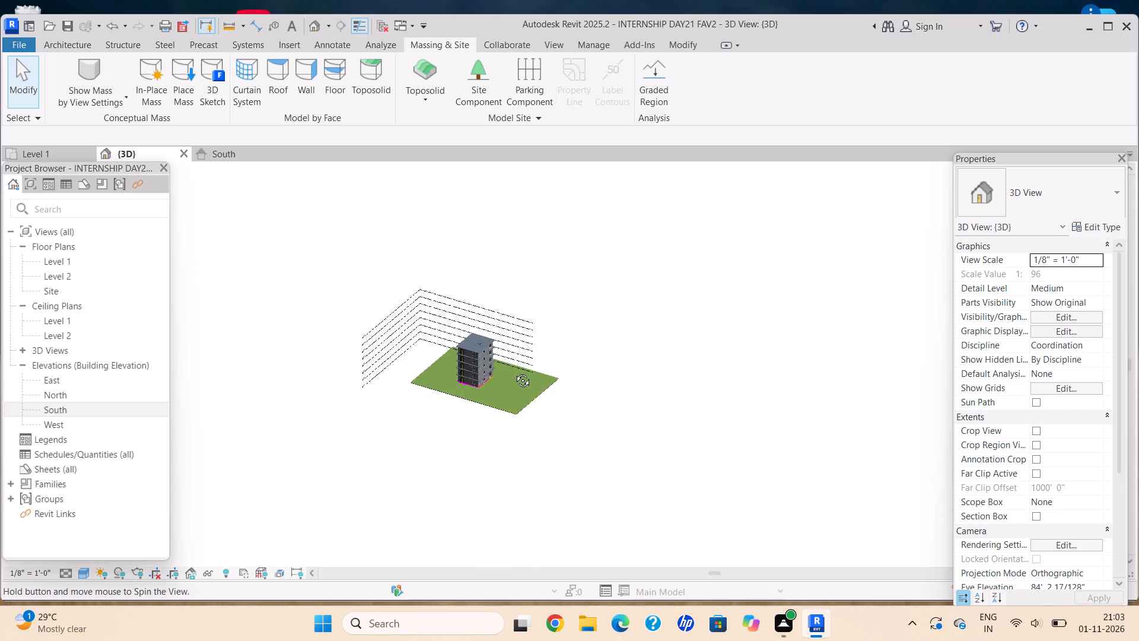
middle_click_drag(514, 372, 514, 371, "shift")
scroll(572, 390, "up", 2)
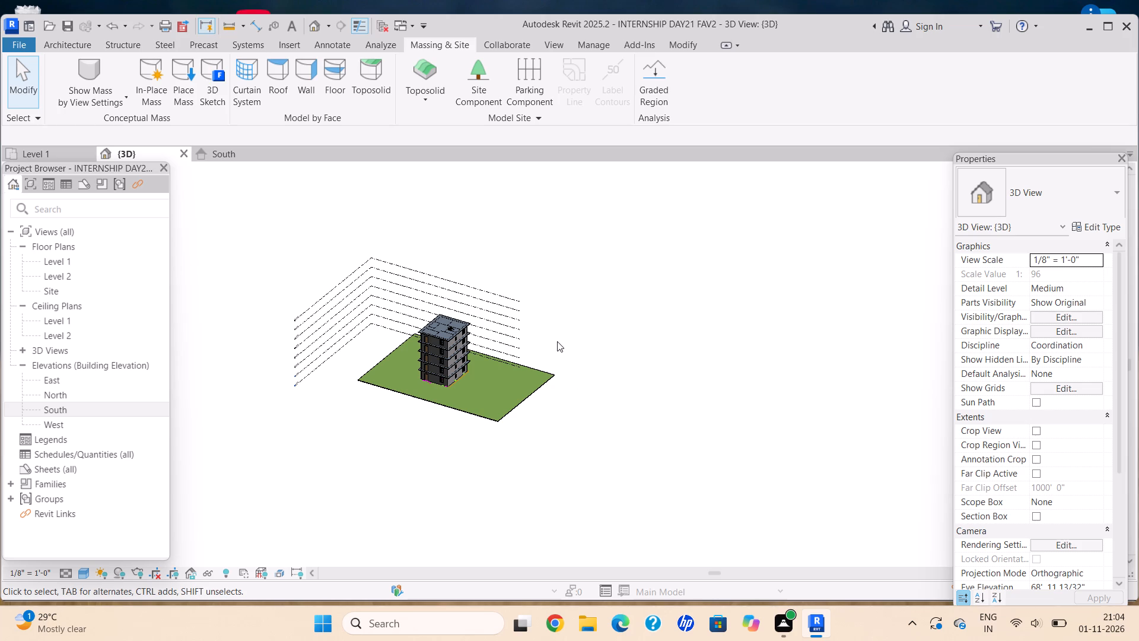
scroll(573, 354, "down", 2)
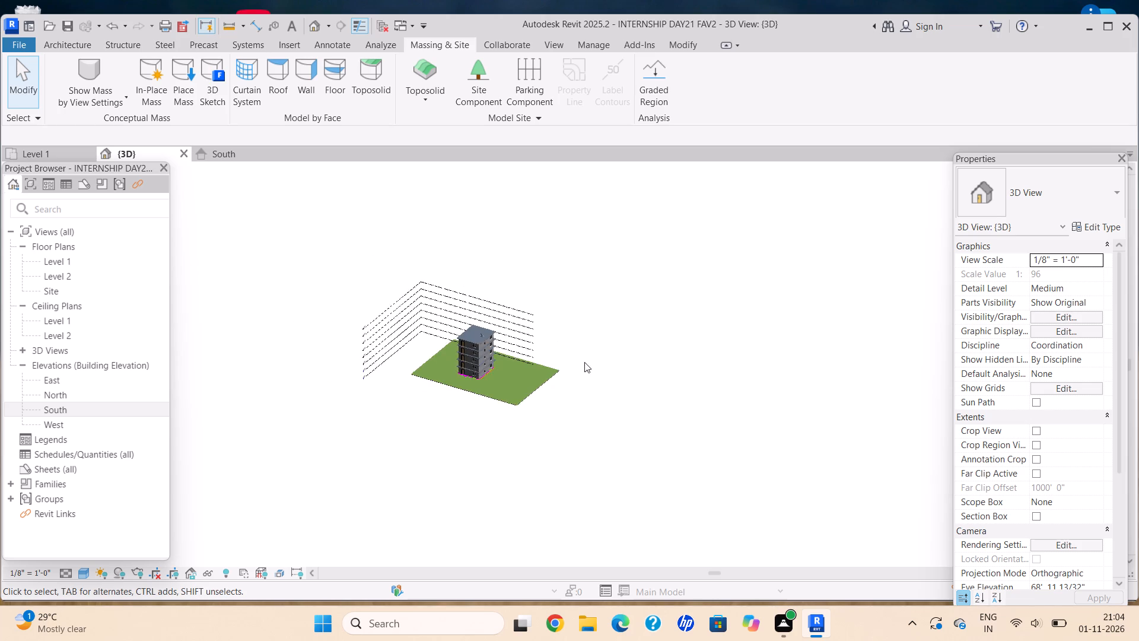
middle_click_drag(587, 363, 652, 369)
middle_click(678, 369)
scroll(589, 388, "up", 10)
scroll(367, 418, "down", 4)
middle_click_drag(366, 419, 374, 425)
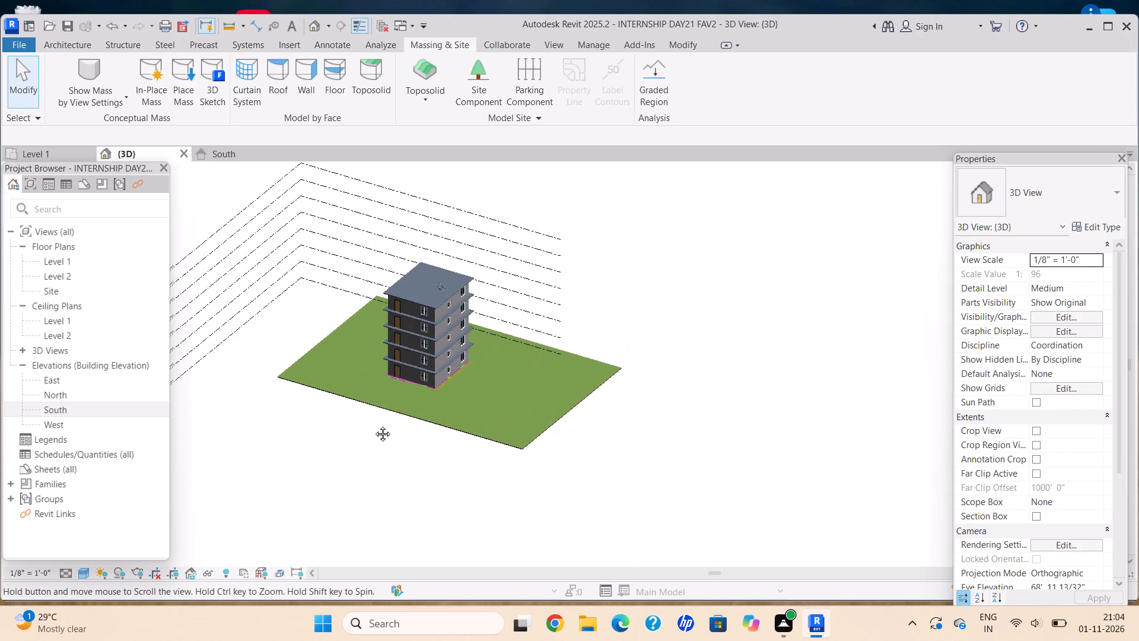
middle_click_drag(374, 425, 409, 461)
scroll(450, 493, "up", 6)
scroll(443, 484, "down", 1)
middle_click(440, 483)
middle_click_drag(440, 483, 440, 488)
scroll(440, 488, "down", 2)
middle_click_drag(435, 485, 431, 474)
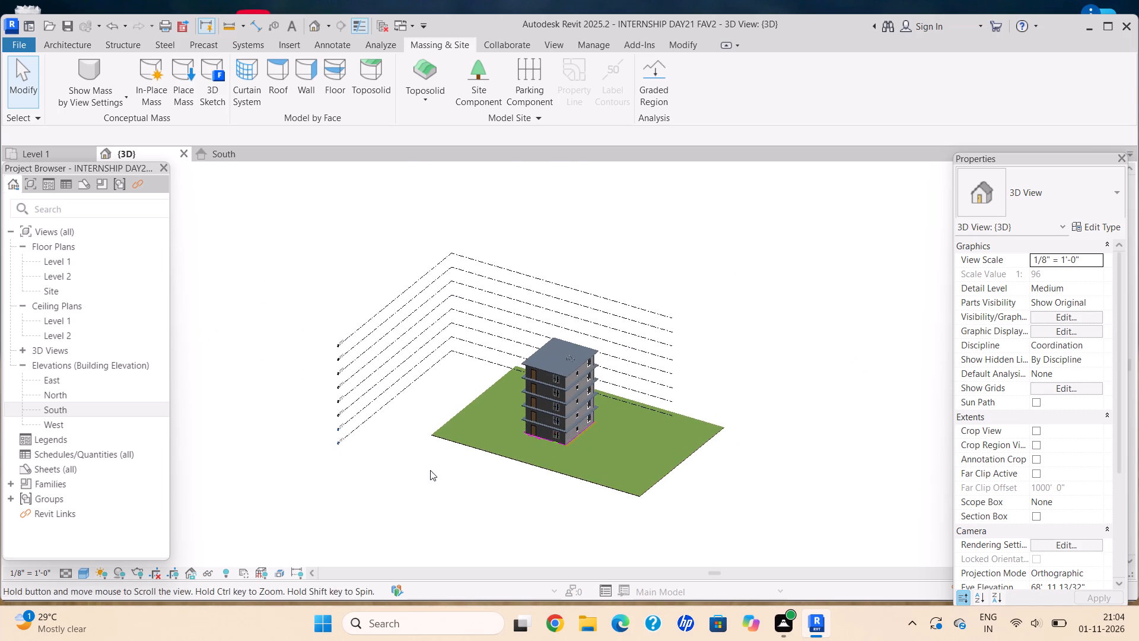
scroll(526, 475, "up", 3)
middle_click_drag(526, 475, 409, 461)
scroll(416, 466, "up", 1)
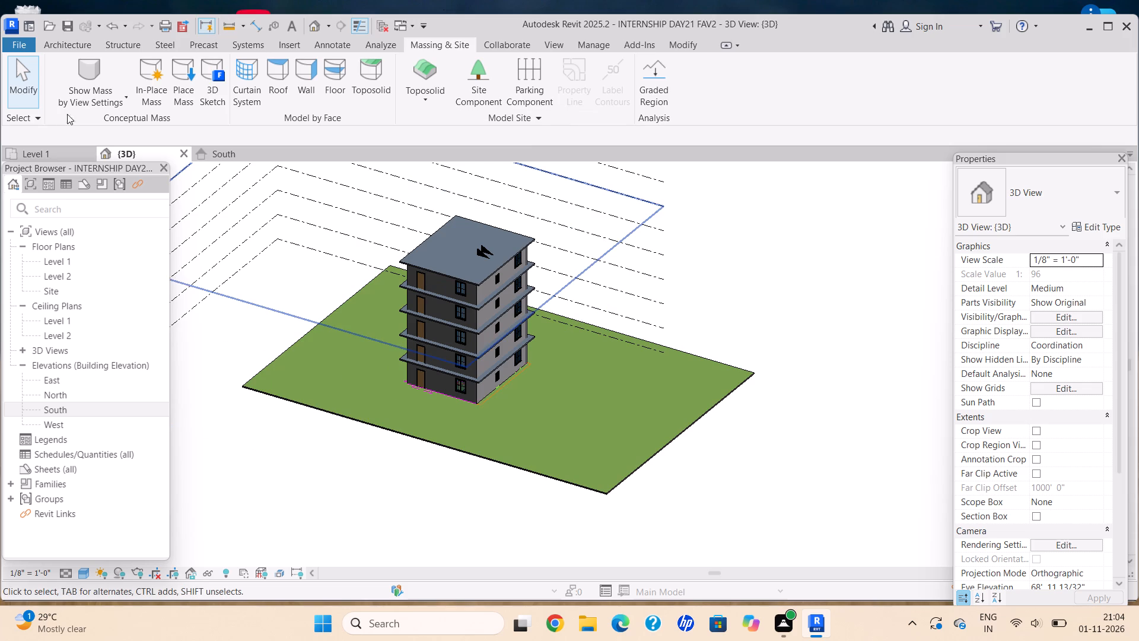
Sketch a rectangular Handrail - Rectangular railing path on the Level 1 plan, offset 2' outside the house's outer wall corners, and finish it.
left_click(77, 43)
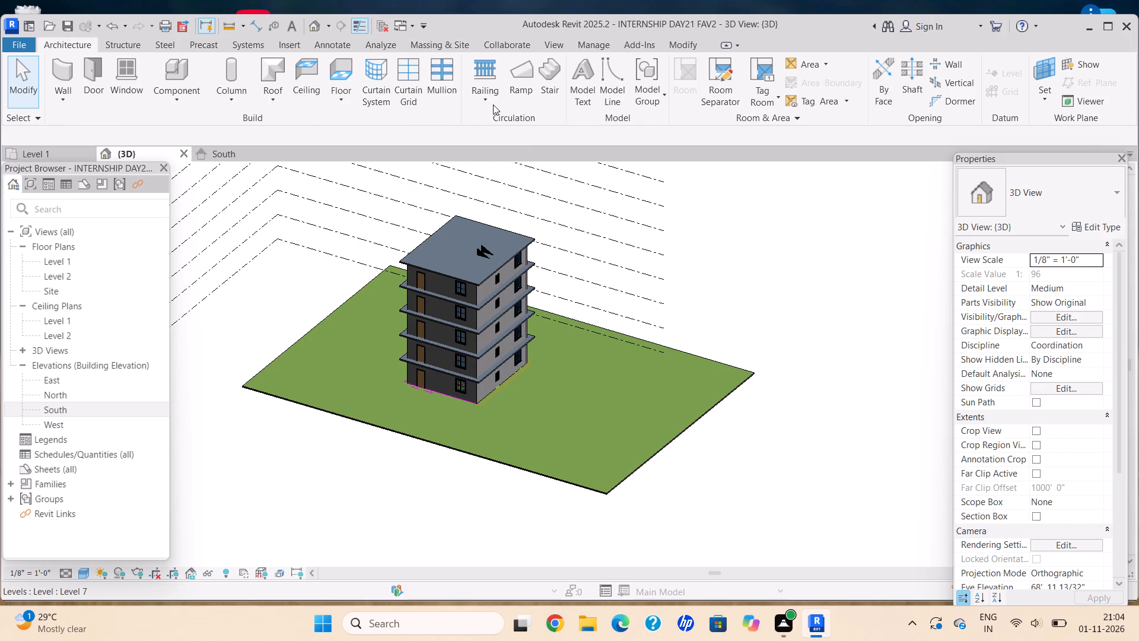
left_click(486, 91)
left_click(501, 116)
scroll(407, 214, "down", 2)
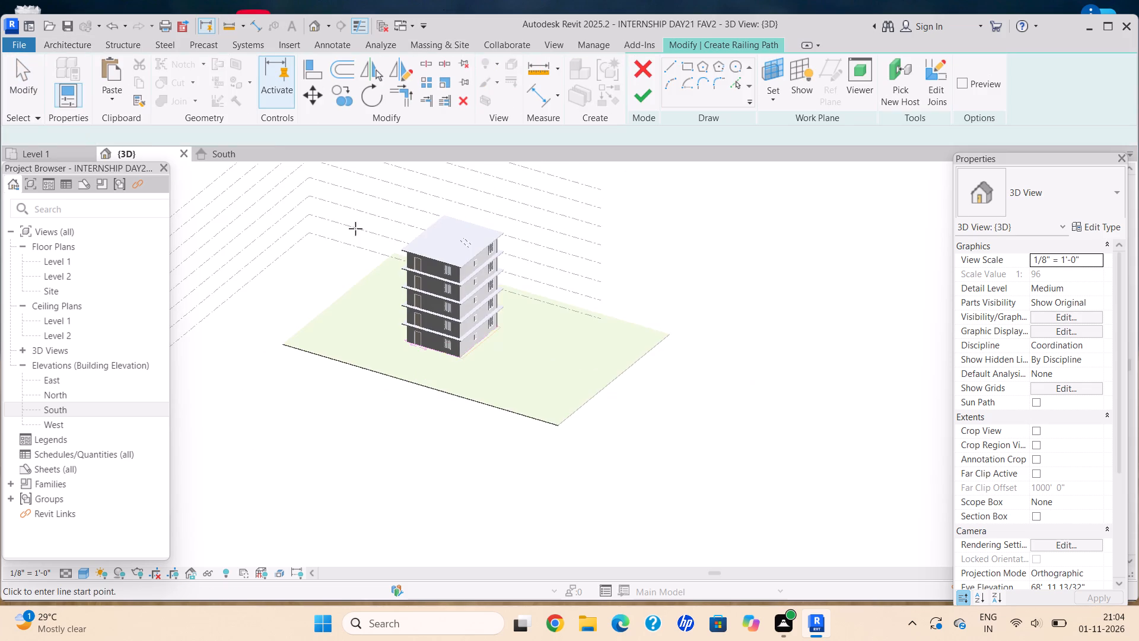
middle_click_drag(333, 231, 327, 233)
left_click(689, 67)
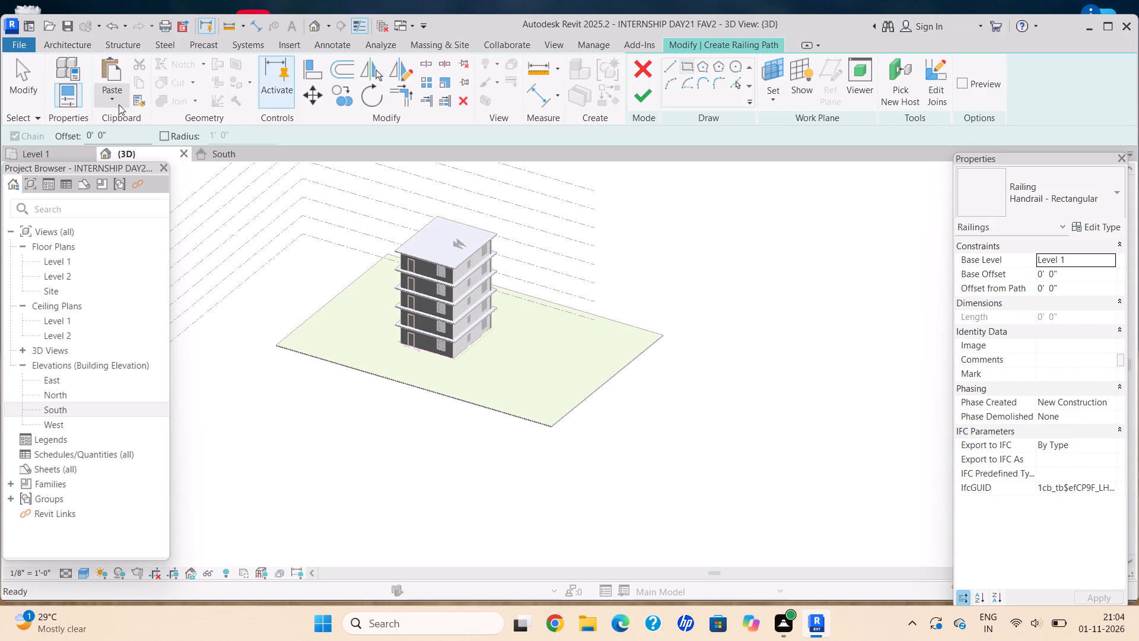
left_click(74, 155)
scroll(387, 211, "down", 3)
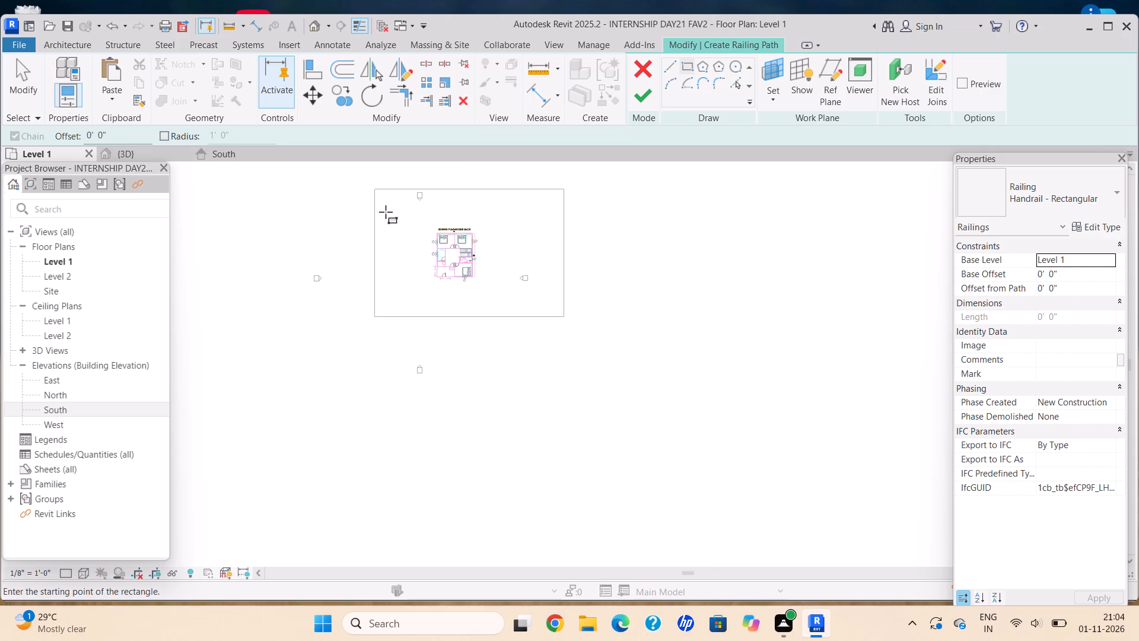
middle_click_drag(374, 217, 252, 236)
scroll(300, 246, "up", 7)
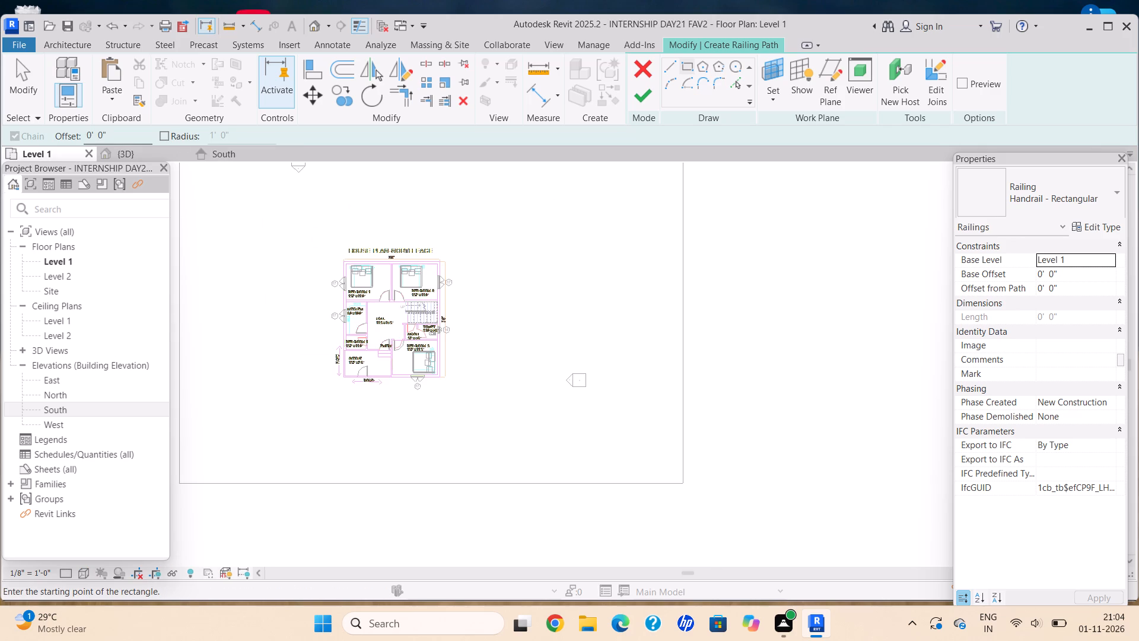
left_click(145, 131)
key("BackSpace")
key("BackSpace")
key("BackSpace")
key("BackSpace")
key("BackSpace")
key("BackSpace")
key("BackSpace")
key("BackSpace")
type("2'")
key("Return")
scroll(376, 269, "up", 7)
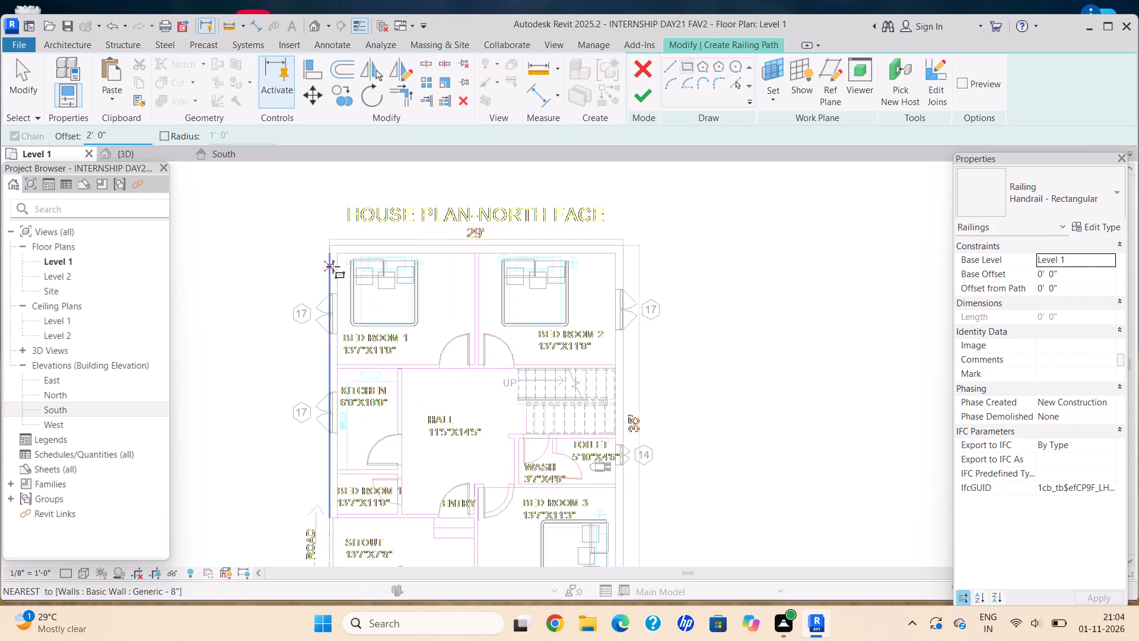
scroll(333, 266, "up", 11)
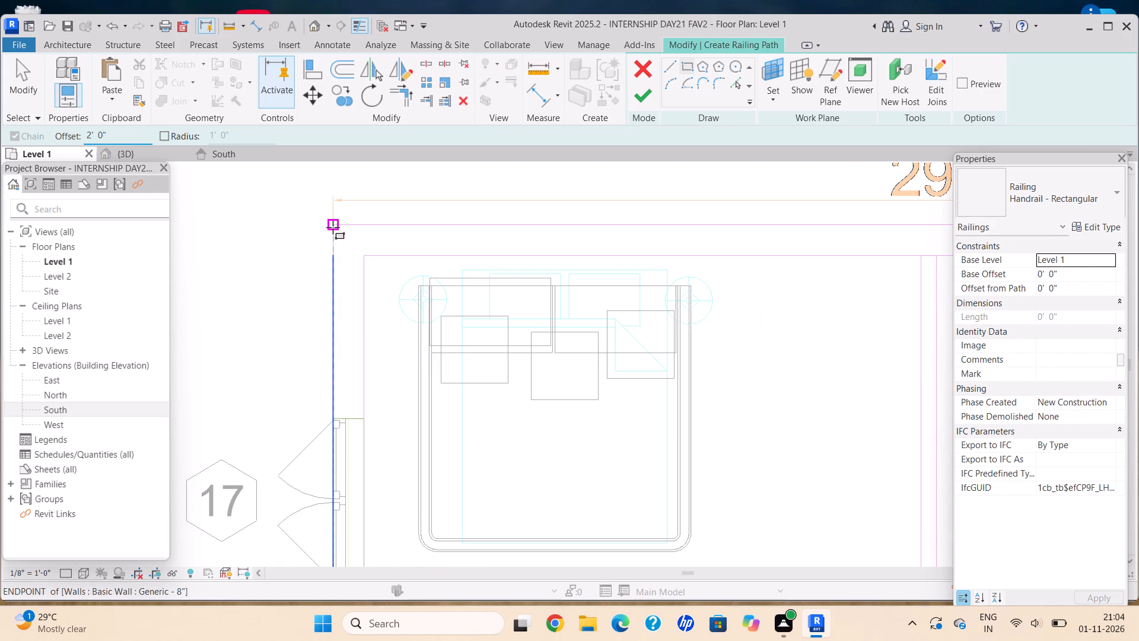
left_click(332, 226)
scroll(610, 431, "down", 8)
middle_click_drag(597, 423, 482, 309)
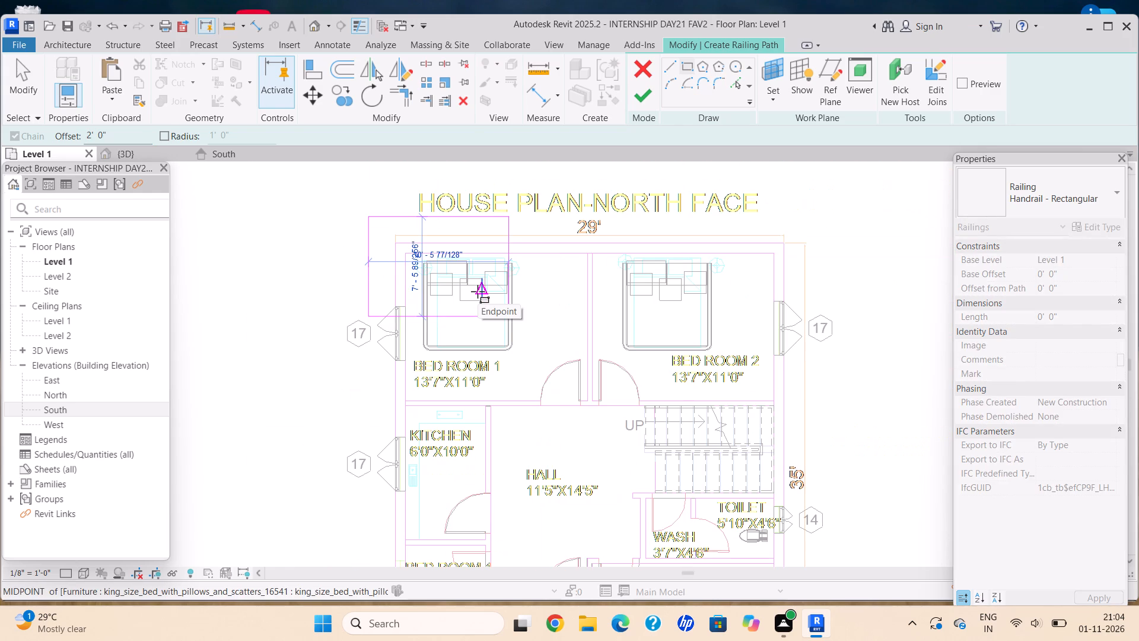
scroll(701, 420, "down", 3)
middle_click_drag(629, 333, 590, 285)
middle_click_drag(605, 394, 578, 277)
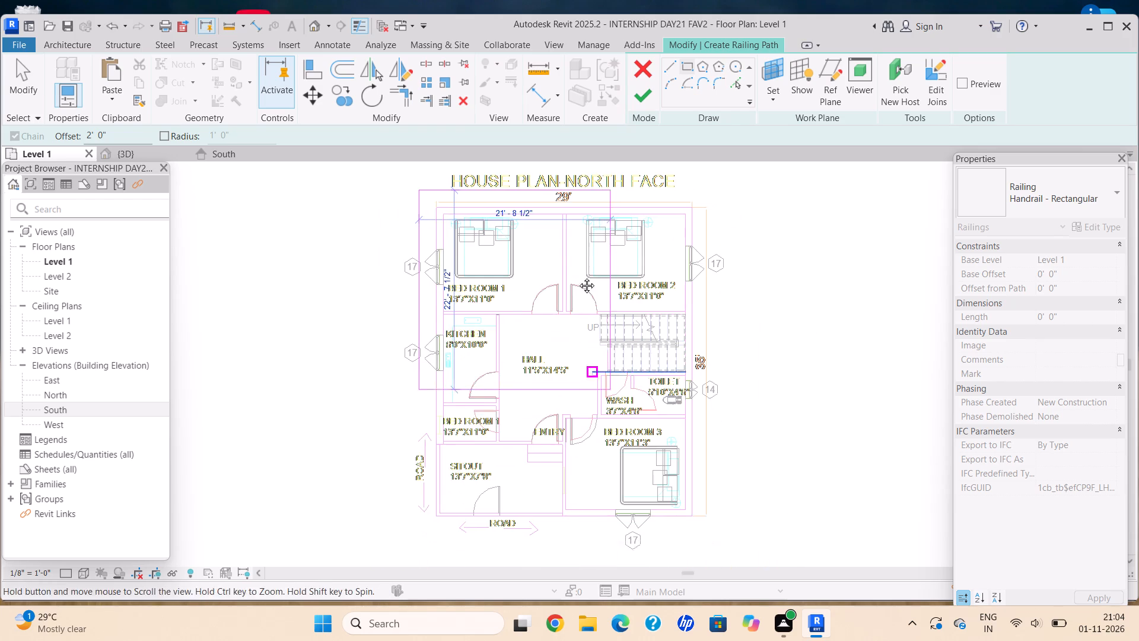
middle_click_drag(578, 277, 574, 253)
scroll(679, 401, "up", 15)
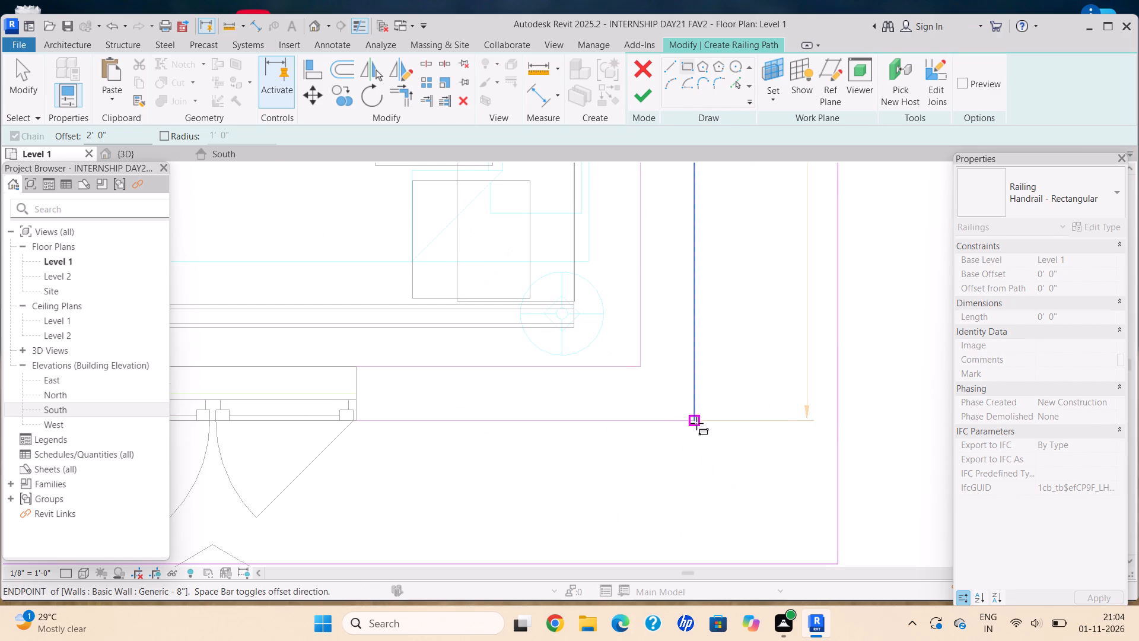
left_click(693, 422)
left_click(638, 96)
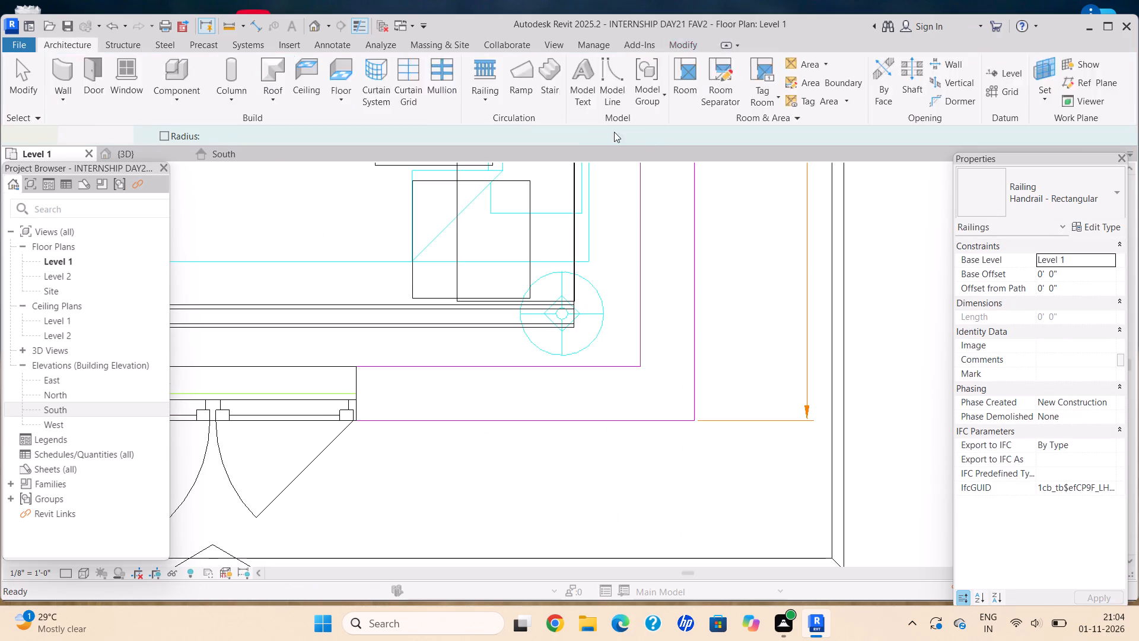
scroll(522, 255, "down", 16)
middle_click_drag(512, 245, 591, 352)
scroll(656, 309, "down", 1)
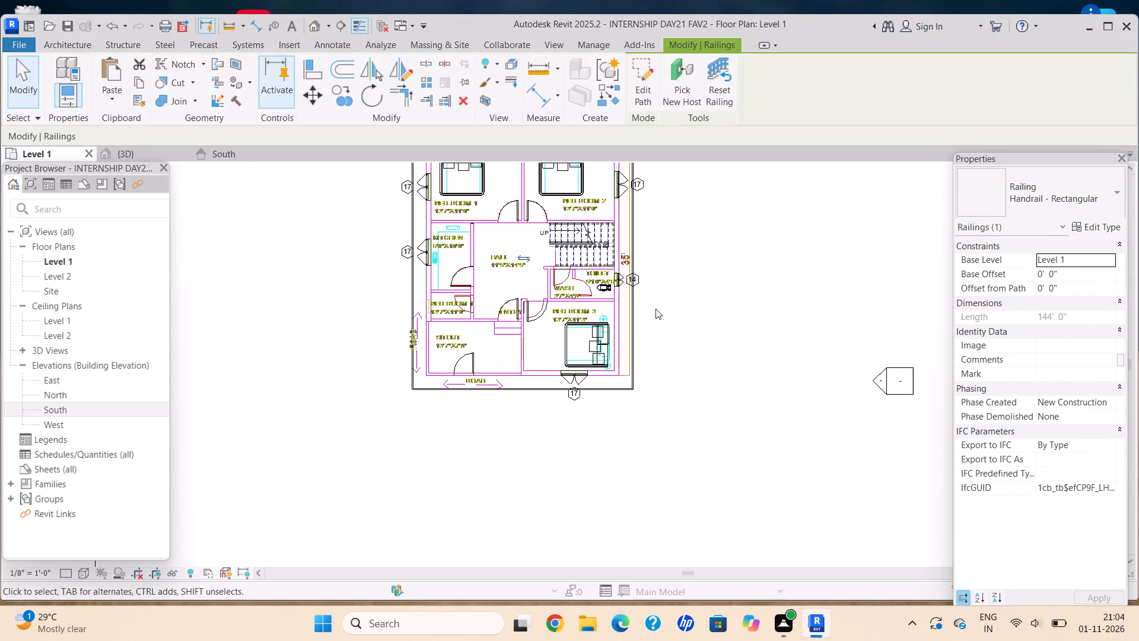
middle_click_drag(648, 341, 641, 386)
scroll(641, 386, "down", 1)
middle_click_drag(705, 346, 691, 372)
key("Escape")
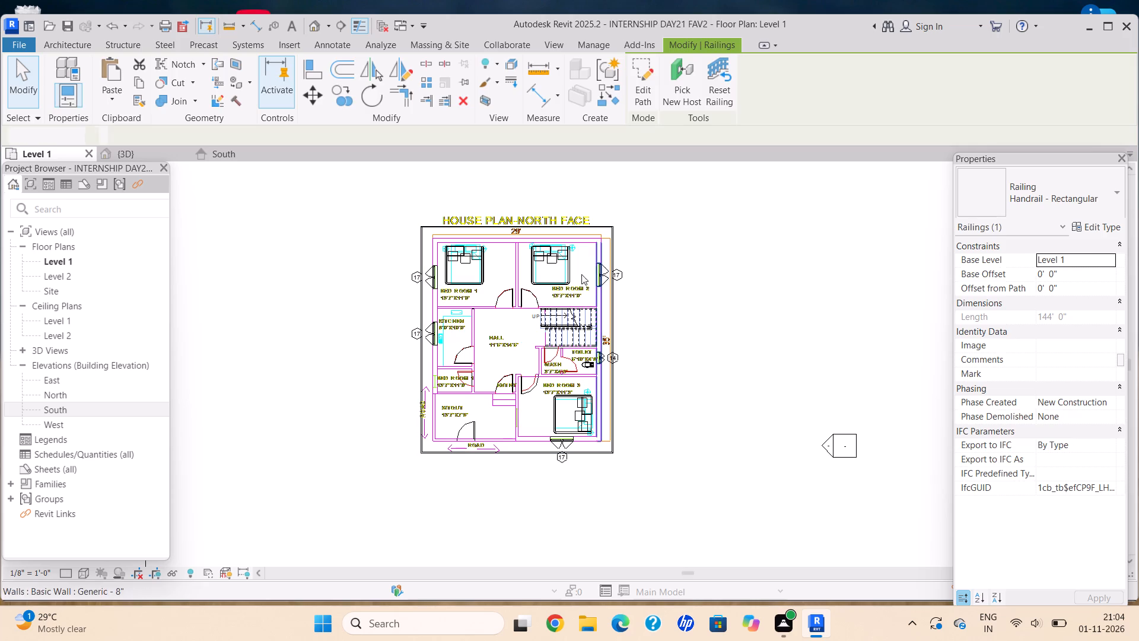
key("Escape")
Set the base level of the new railing around the house to Level 2.
left_click(114, 151)
scroll(584, 299, "down", 1)
middle_click_drag(590, 299, 599, 300)
middle_click(604, 300)
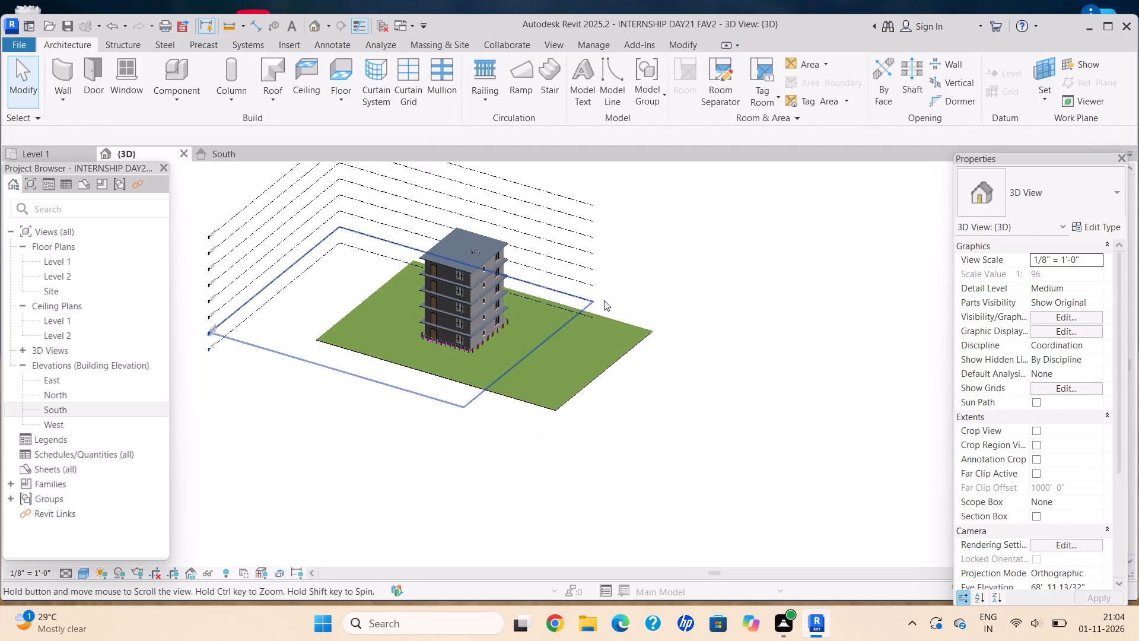
scroll(491, 336, "up", 7)
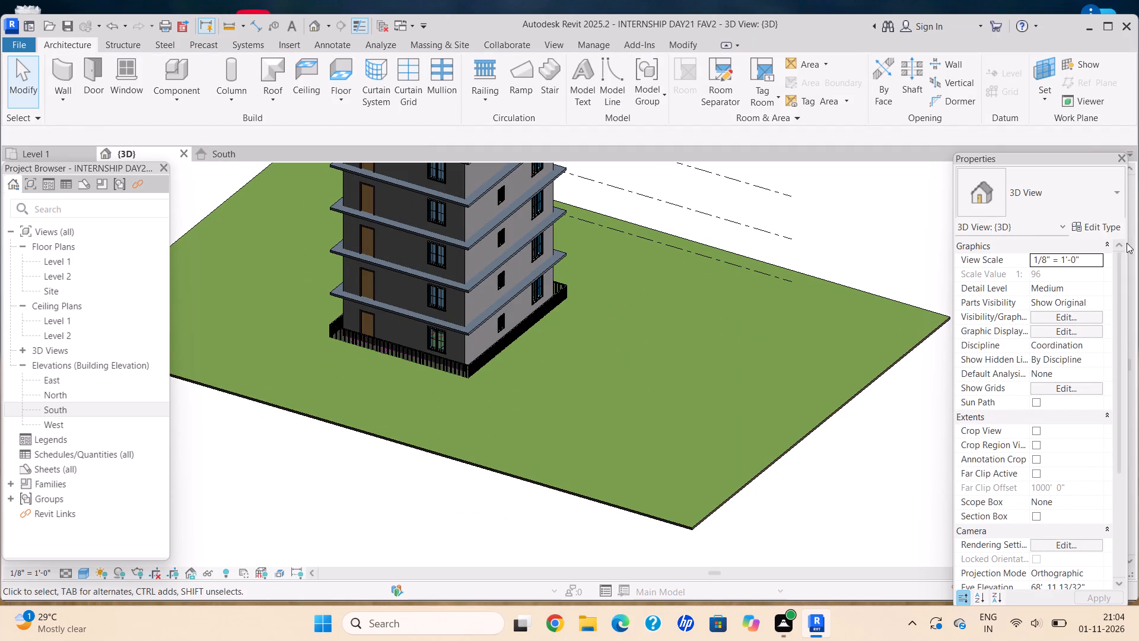
scroll(1138, 249, "up", 3)
scroll(473, 351, "up", 6)
left_click(459, 368)
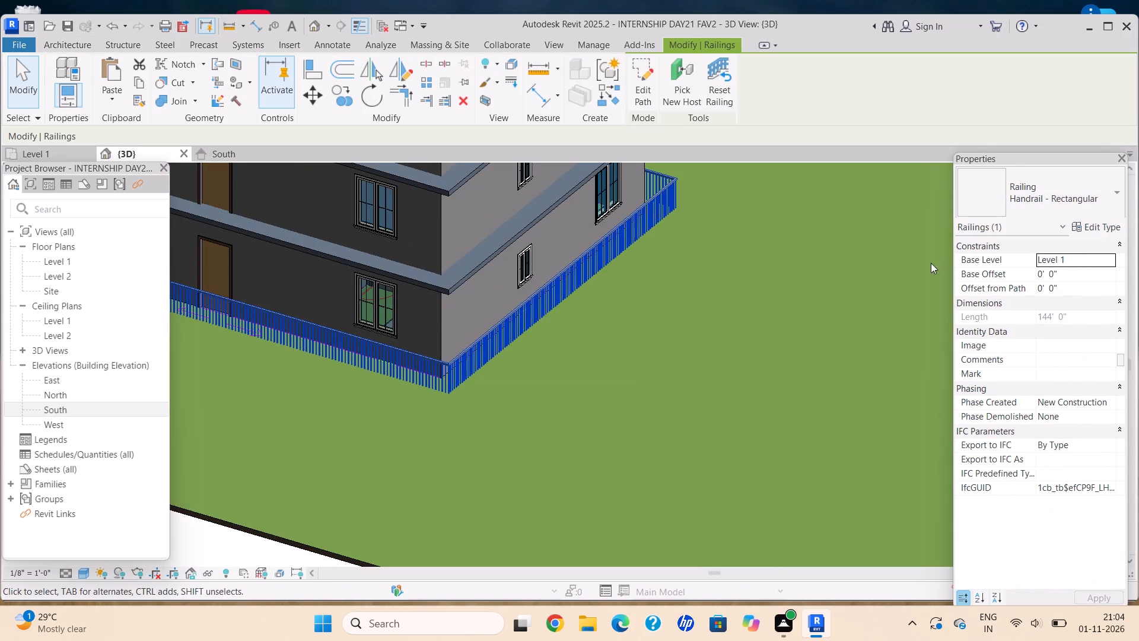
left_click(1113, 259)
left_click(1073, 294)
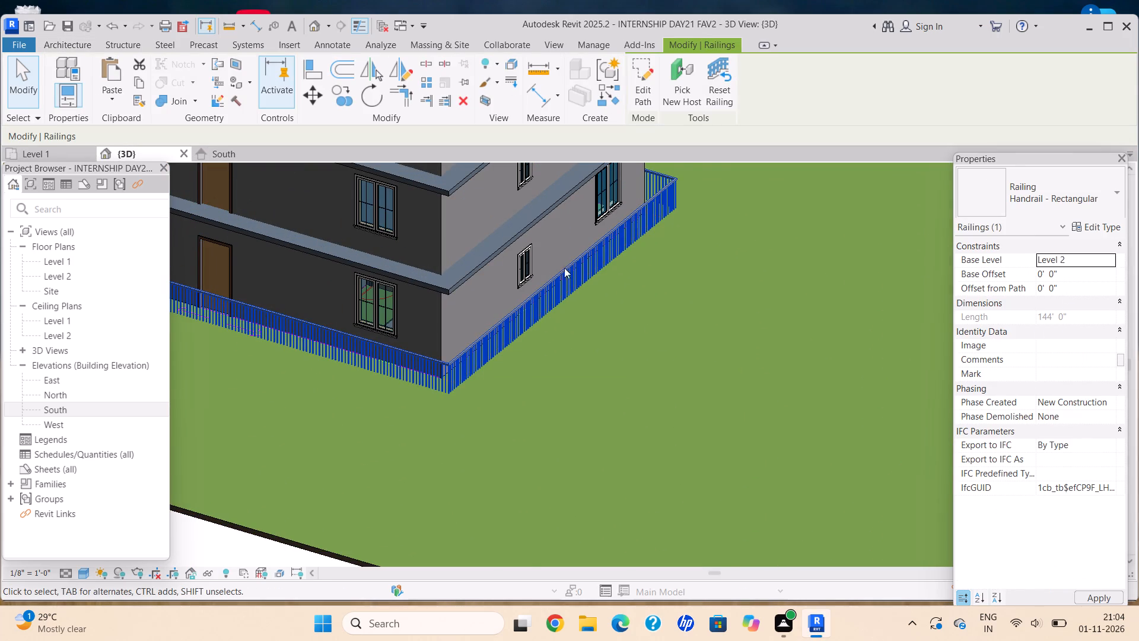
scroll(530, 268, "down", 5)
key("Escape")
Examine the railing's fit along the Level 2 slab edges from several angles in the 3D view.
middle_click_drag(427, 254, 515, 323)
middle_click_drag(502, 301, 538, 311, "shift")
scroll(538, 311, "up", 1, "shift")
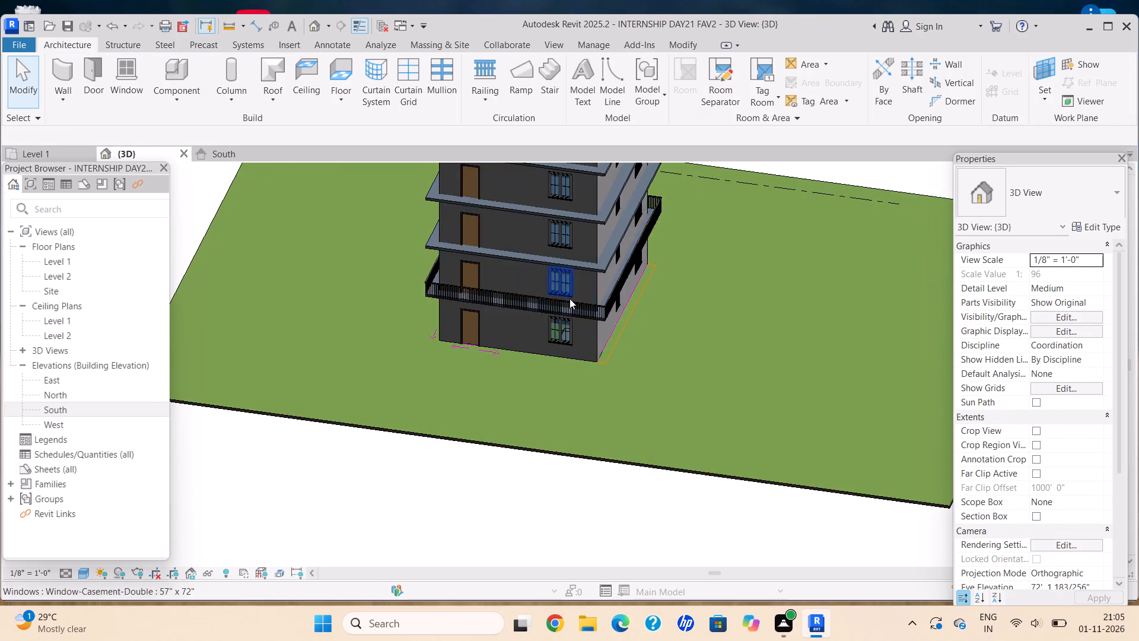
scroll(584, 299, "up", 7)
middle_click_drag(548, 268, 572, 175, "shift")
scroll(486, 221, "down", 6)
middle_click_drag(470, 197, 485, 234)
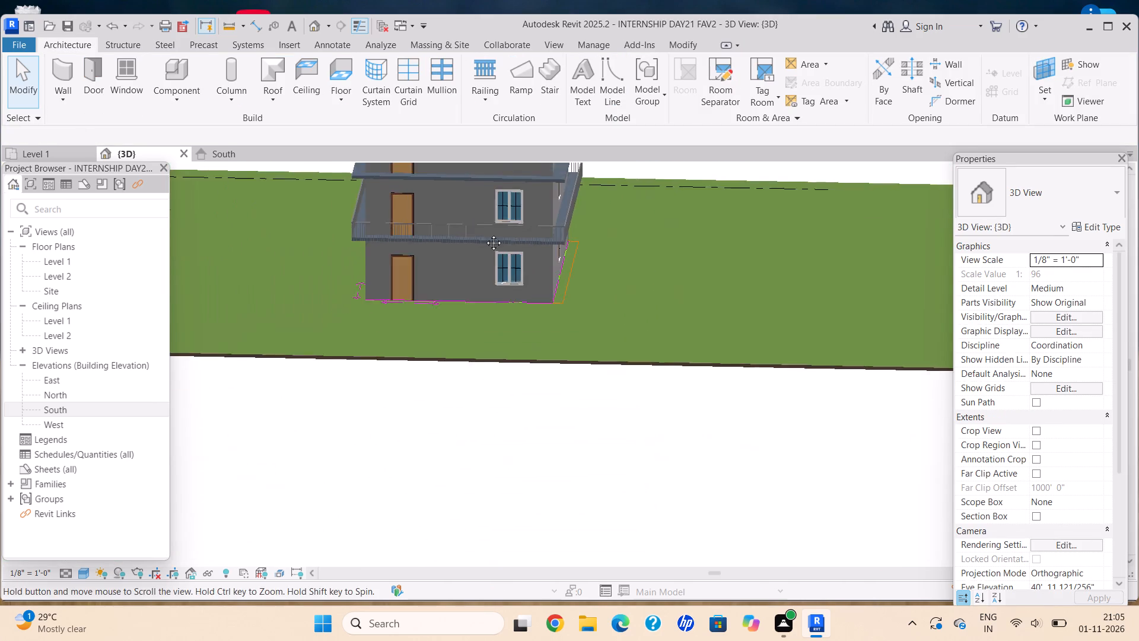
middle_click_drag(485, 234, 505, 307)
scroll(520, 294, "up", 1)
middle_click_drag(521, 289, 525, 274, "shift")
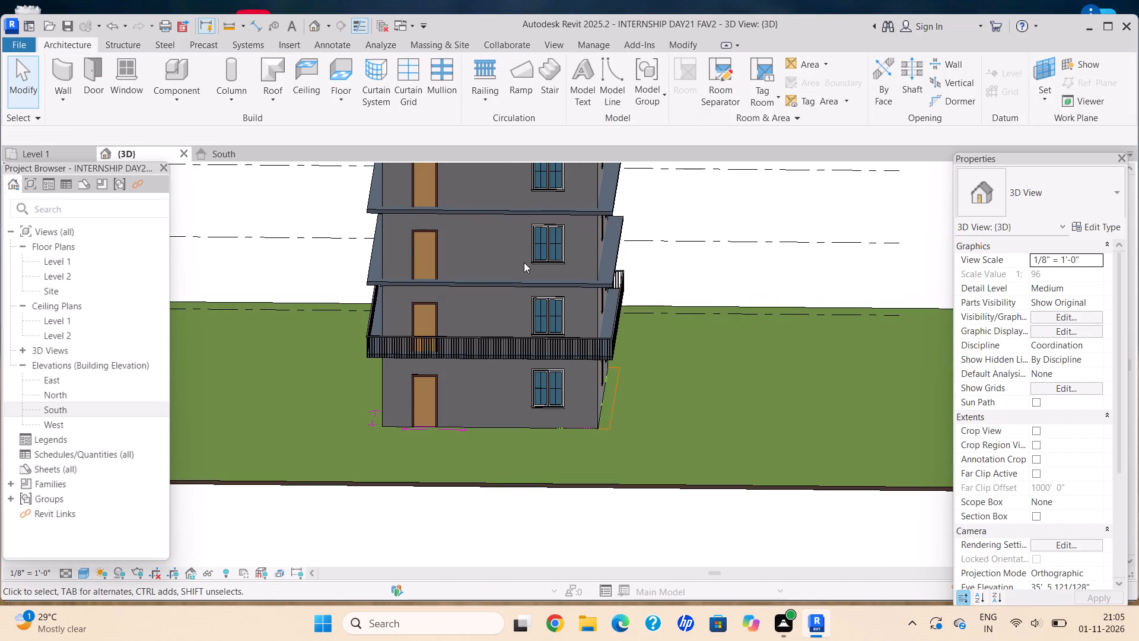
middle_click_drag(679, 320, 647, 304)
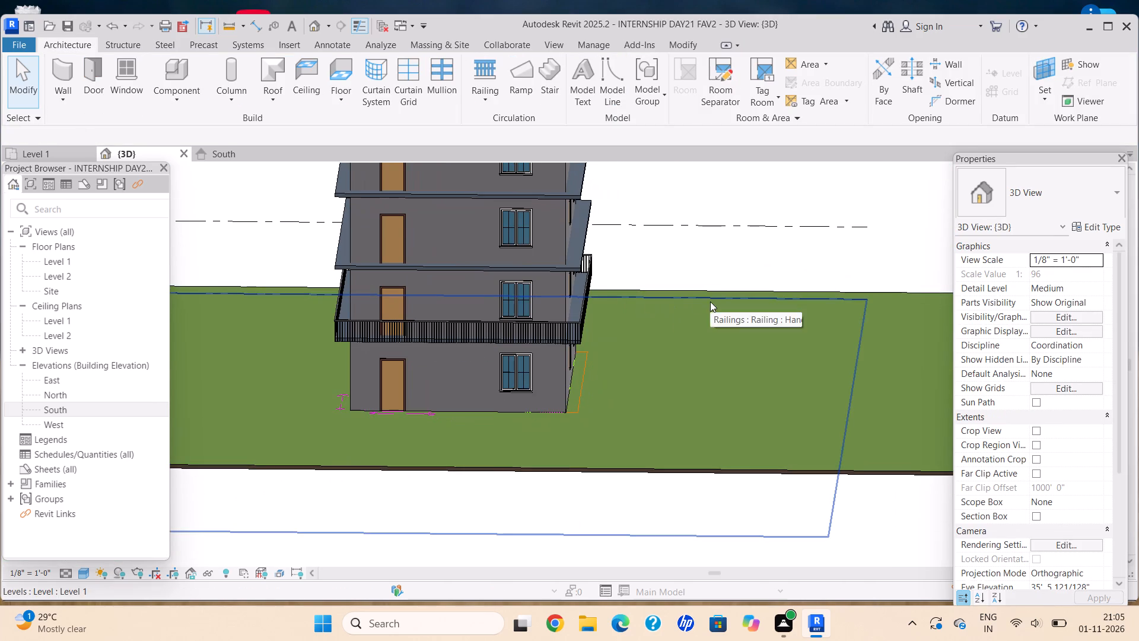
middle_click(693, 299)
middle_click_drag(601, 312, 591, 309)
middle_click_drag(524, 311, 537, 315)
middle_click_drag(594, 315, 533, 312)
middle_click_drag(509, 318, 533, 326, "shift")
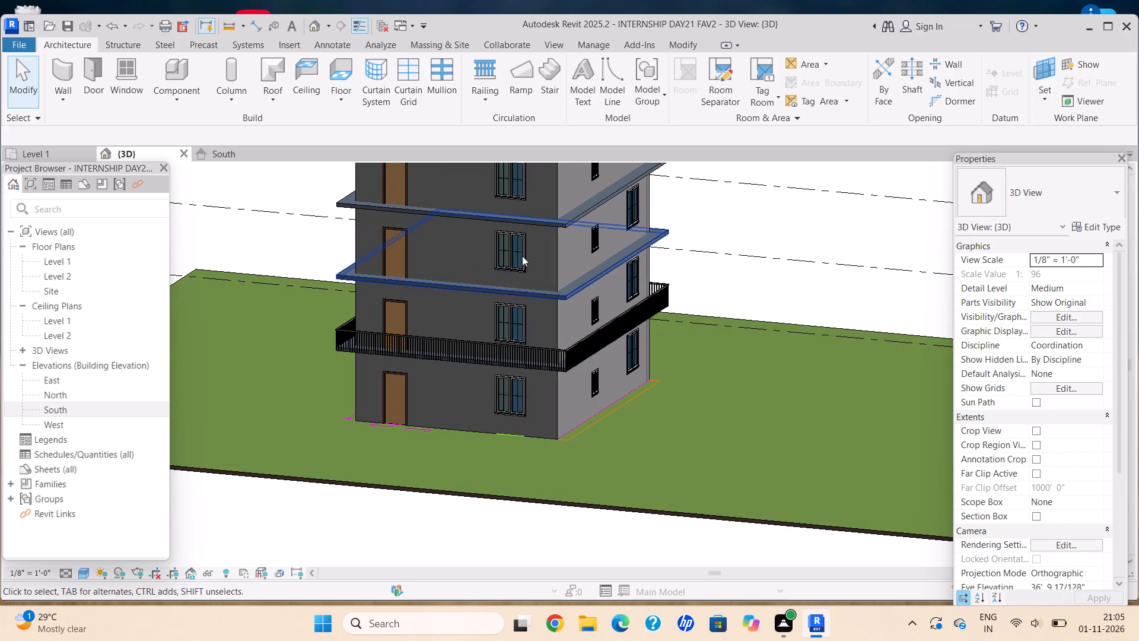
Copy the Level 2 railing and paste it aligned to Levels 3, 4, 5 and 6.
left_click(561, 357)
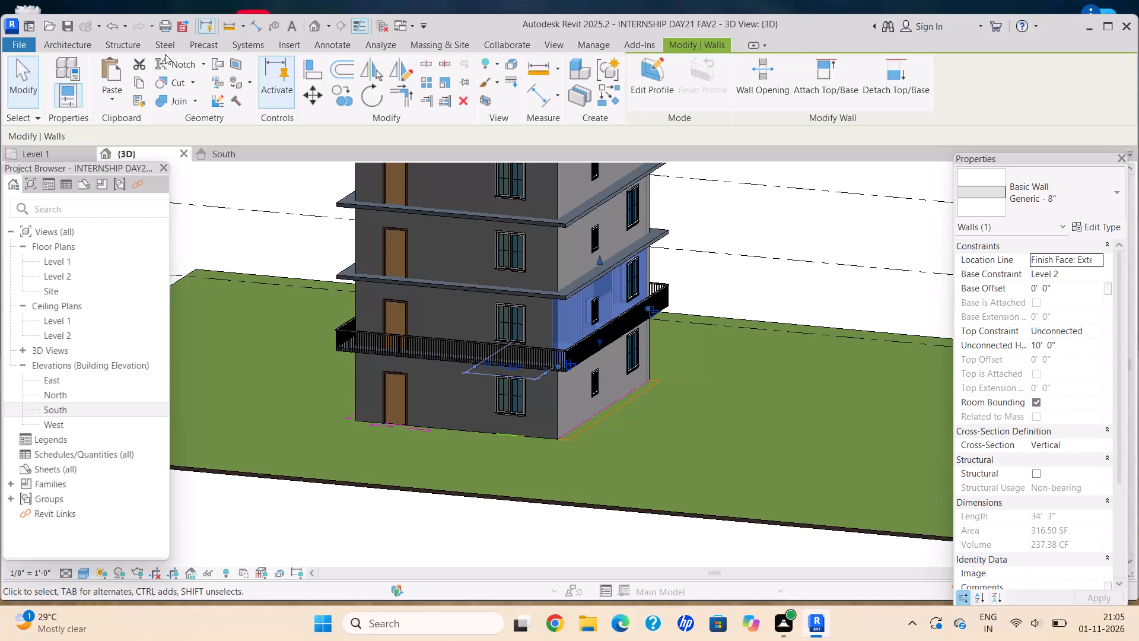
scroll(198, 54, "down", 4)
middle_click_drag(223, 68, 251, 90)
scroll(248, 233, "down", 2)
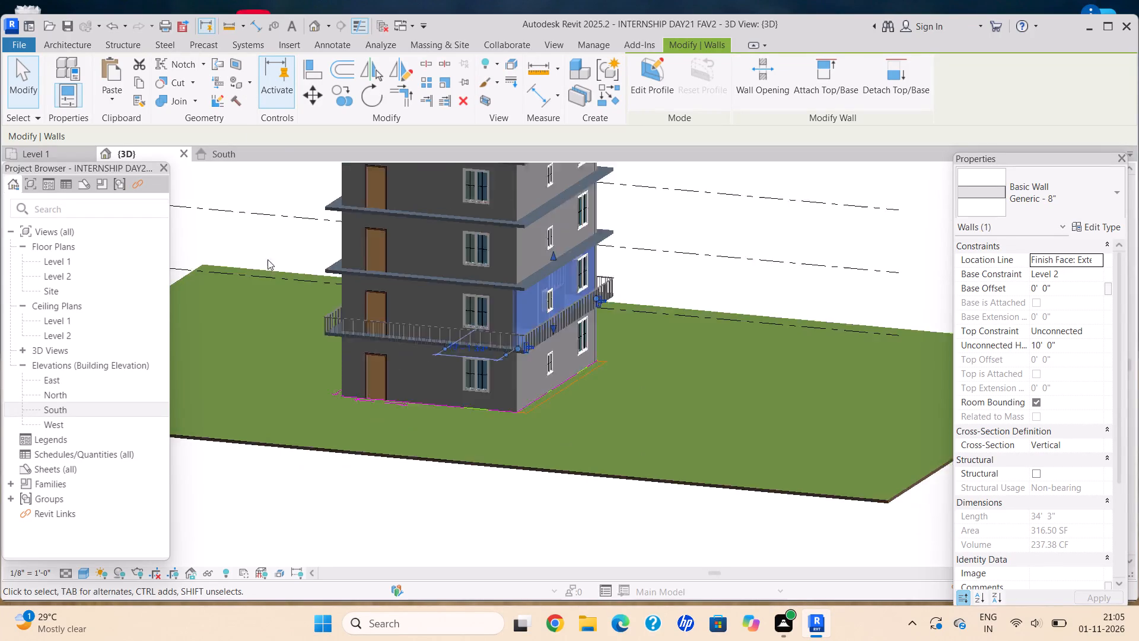
middle_click_drag(292, 274, 322, 282)
scroll(504, 343, "up", 9)
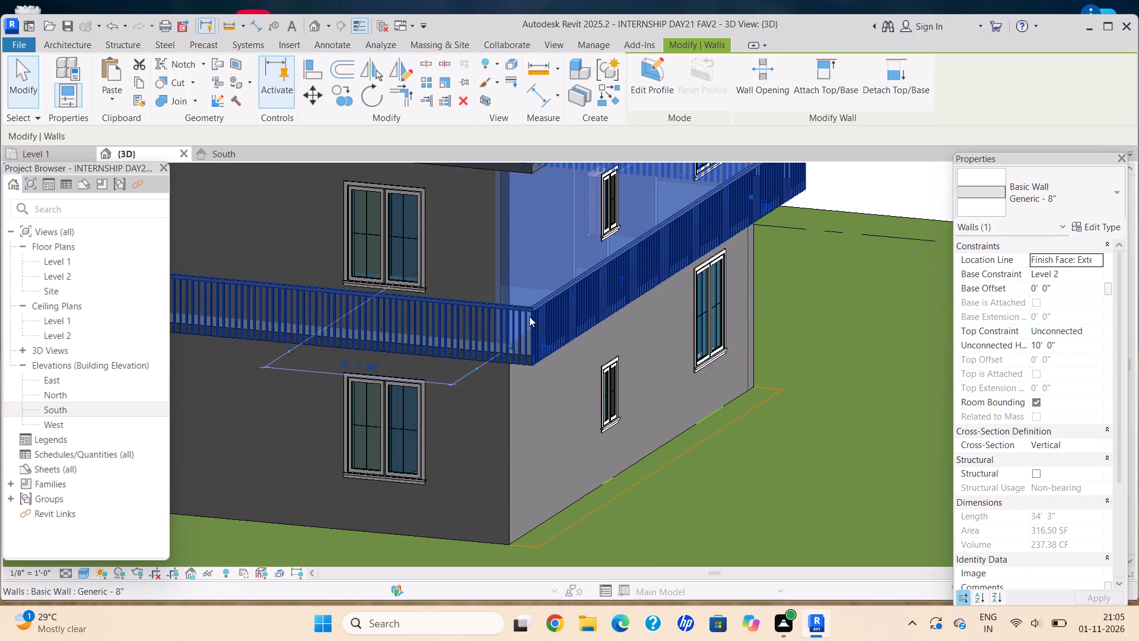
left_click(529, 316)
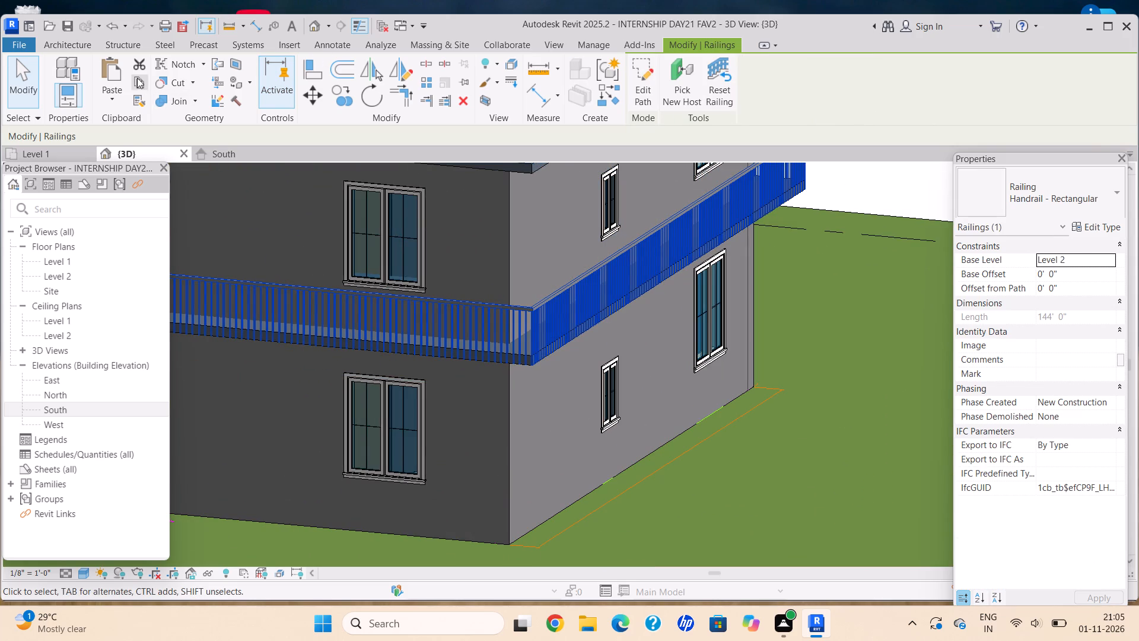
left_click(137, 78)
left_click(107, 99)
left_click(173, 156)
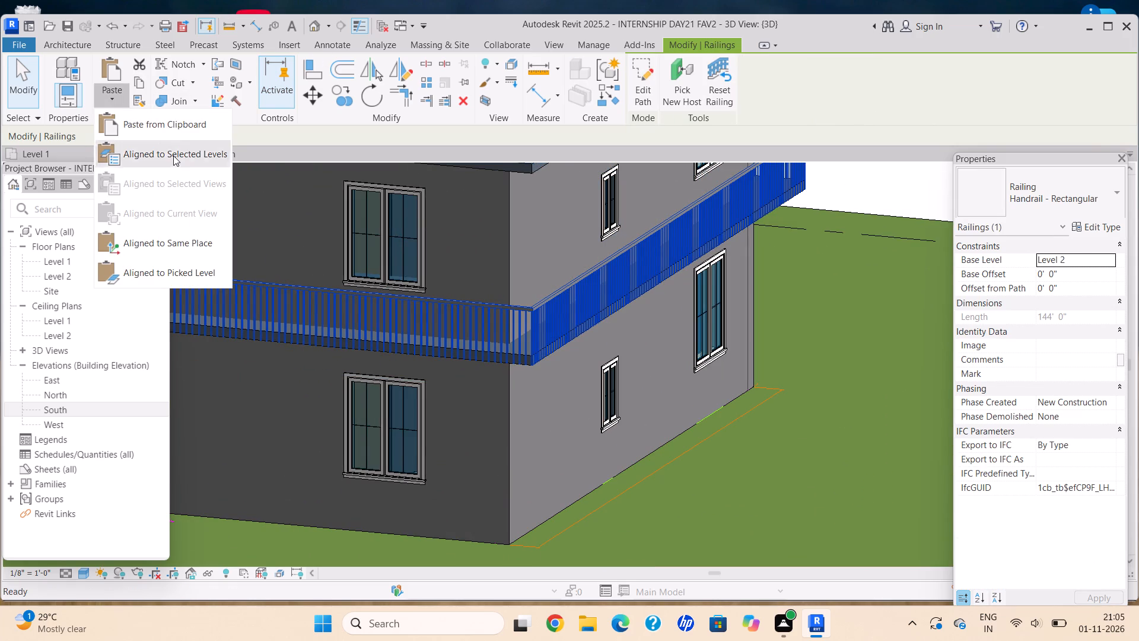
left_click(689, 189)
scroll(609, 274, "down", 3)
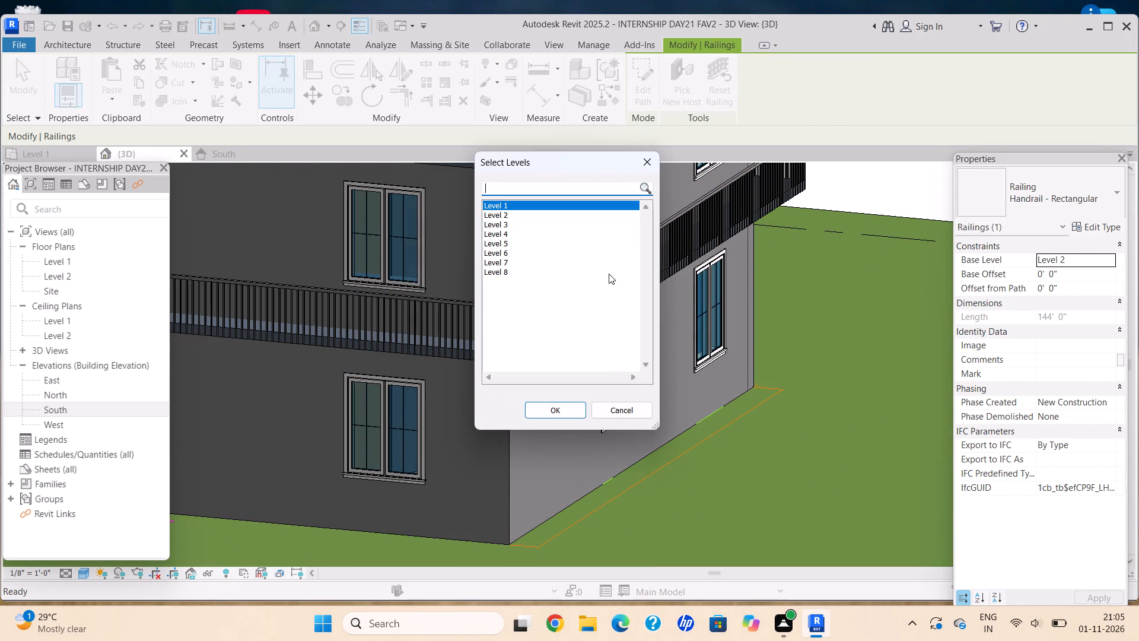
scroll(609, 274, "down", 4)
left_click_drag(510, 224, 519, 250)
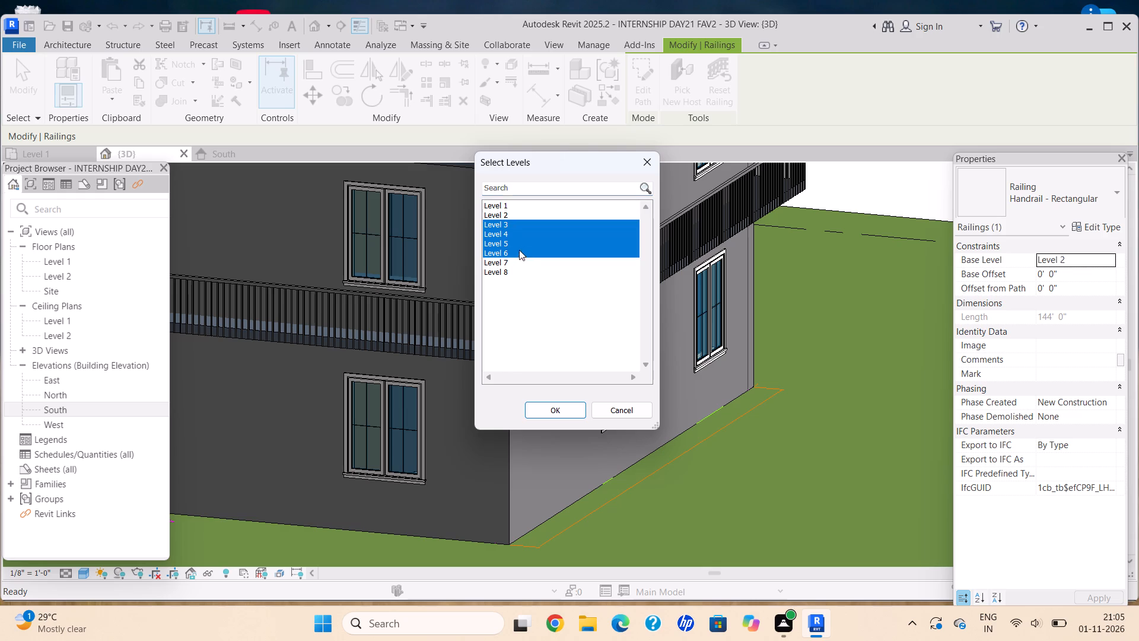
left_click_drag(519, 250, 520, 253)
left_click(564, 412)
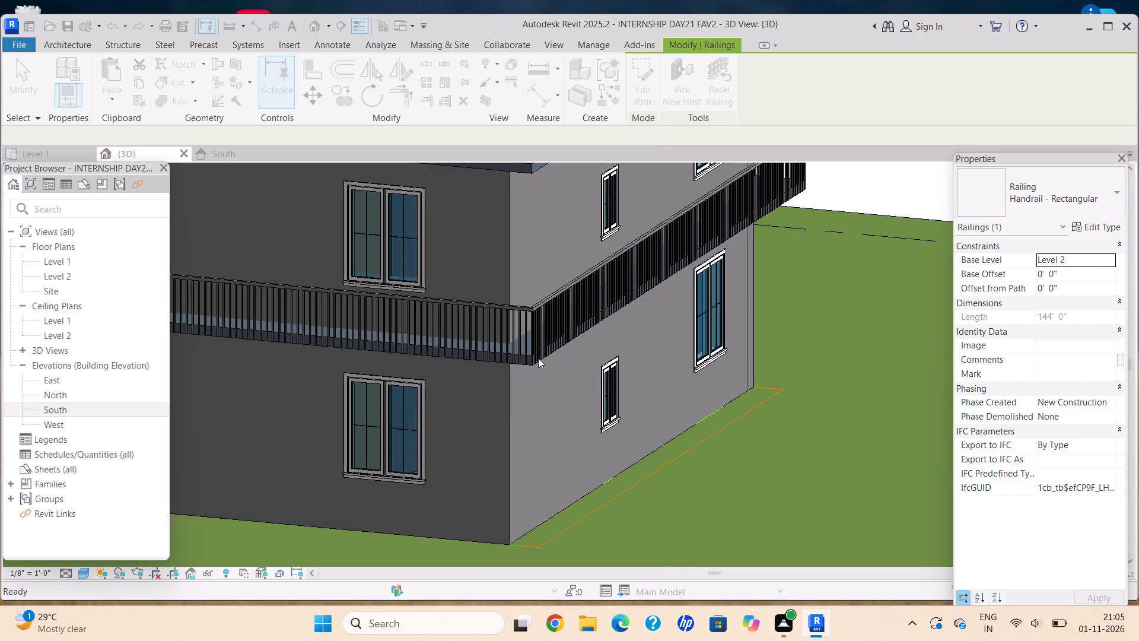
scroll(540, 372, "down", 10)
middle_click_drag(534, 308, 566, 417)
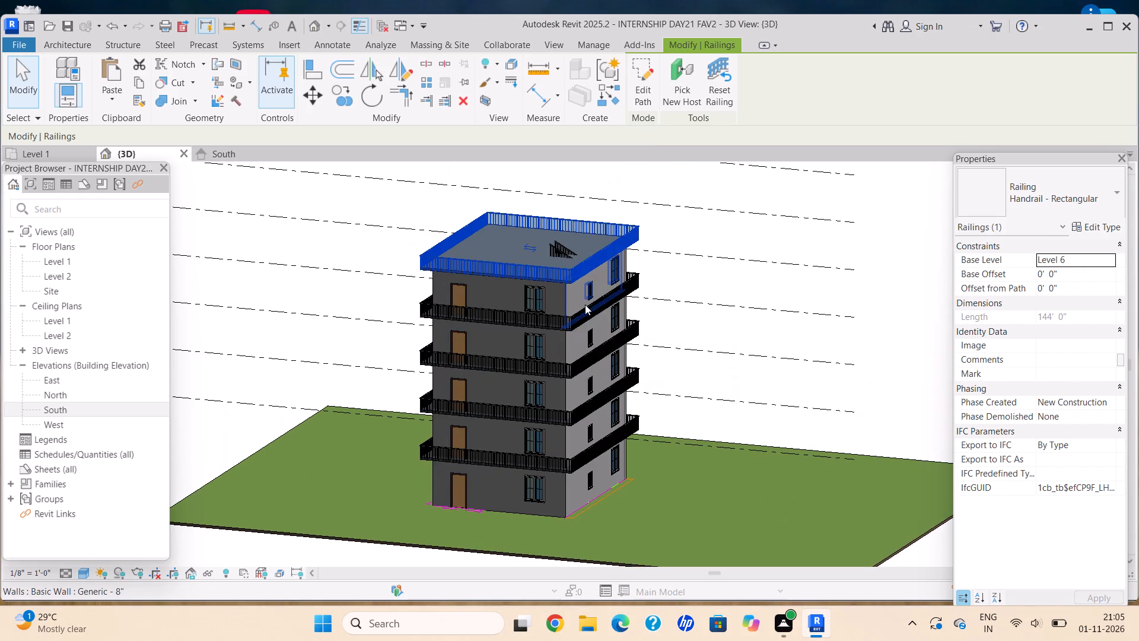
middle_click_drag(411, 344, 441, 312)
scroll(577, 358, "up", 4)
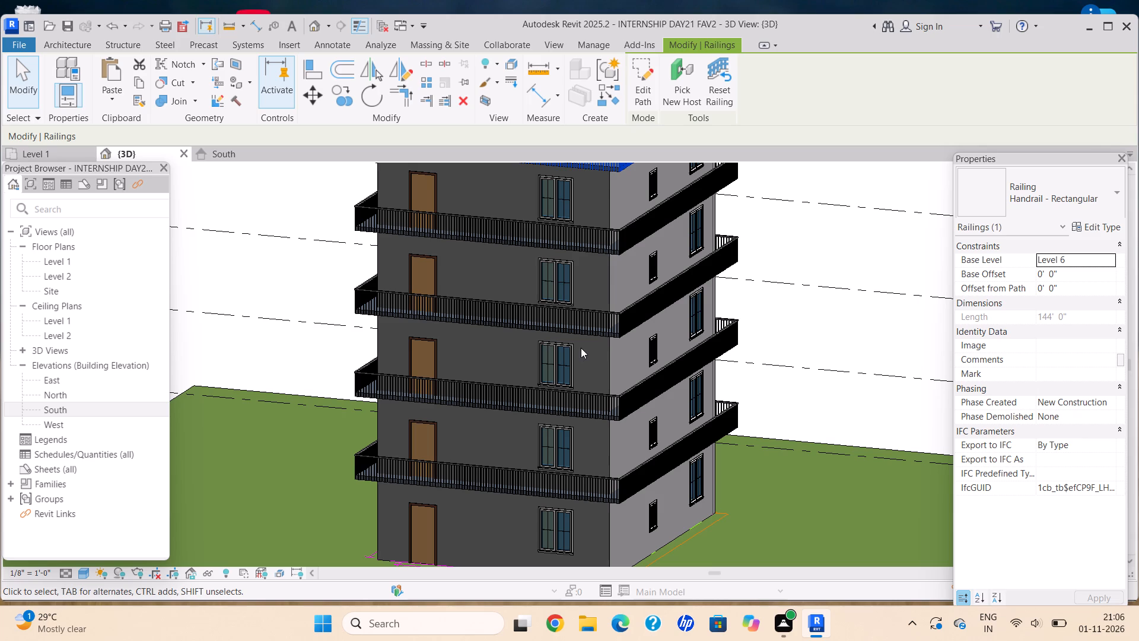
middle_click_drag(567, 337, 556, 338)
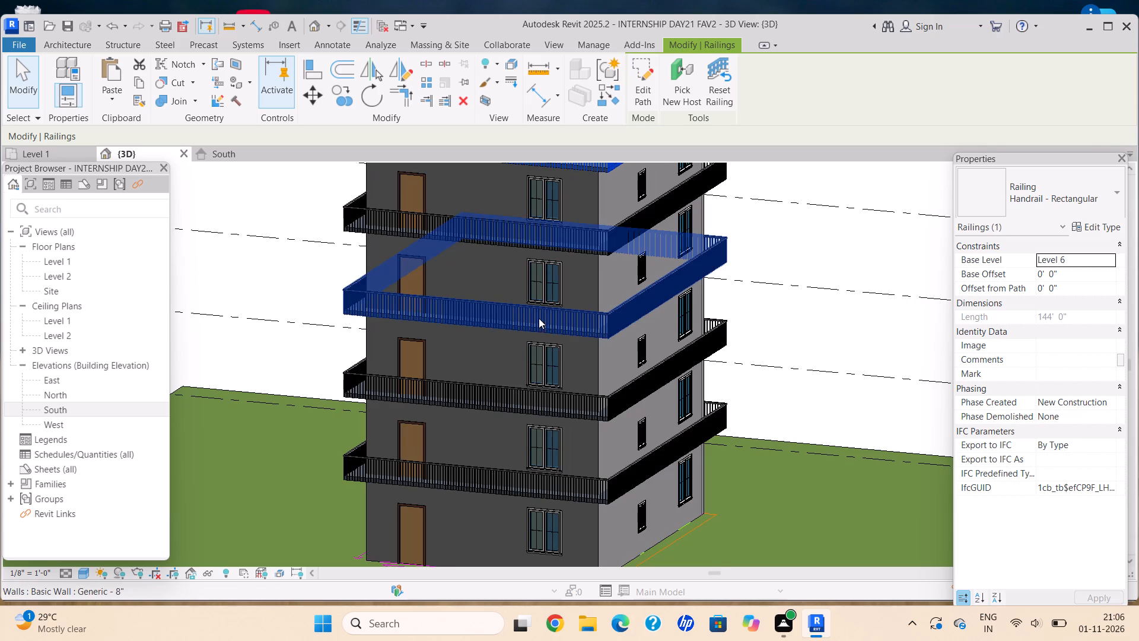
Examine the copied railings on every upper level of the building from several angles in the 3D view.
scroll(527, 328, "down", 3)
middle_click_drag(527, 328, 553, 333)
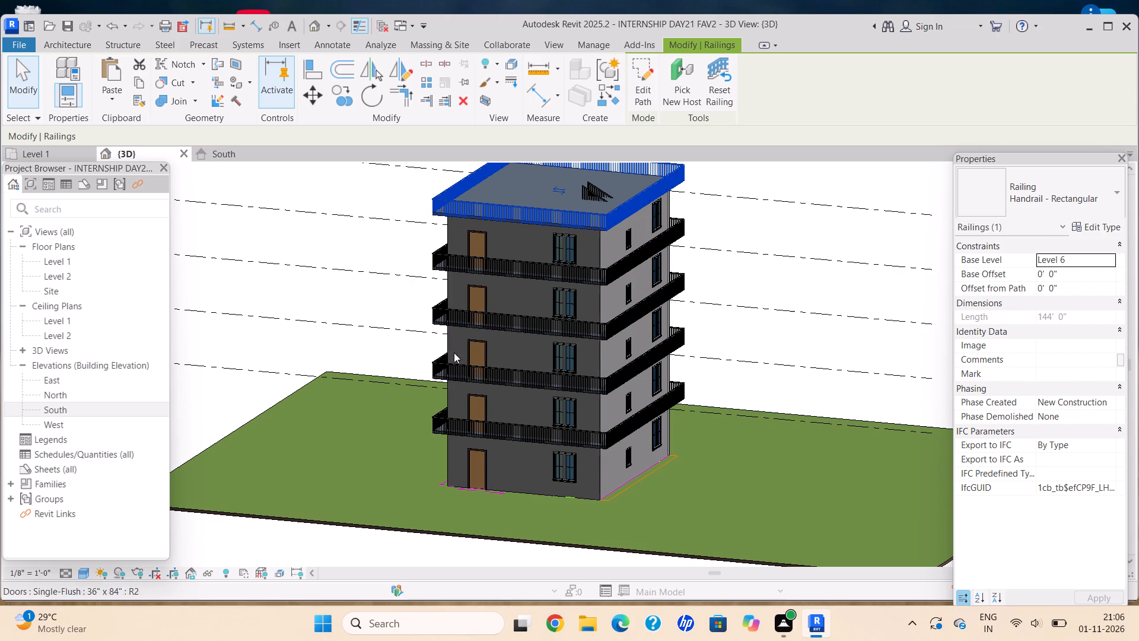
scroll(344, 338, "down", 1)
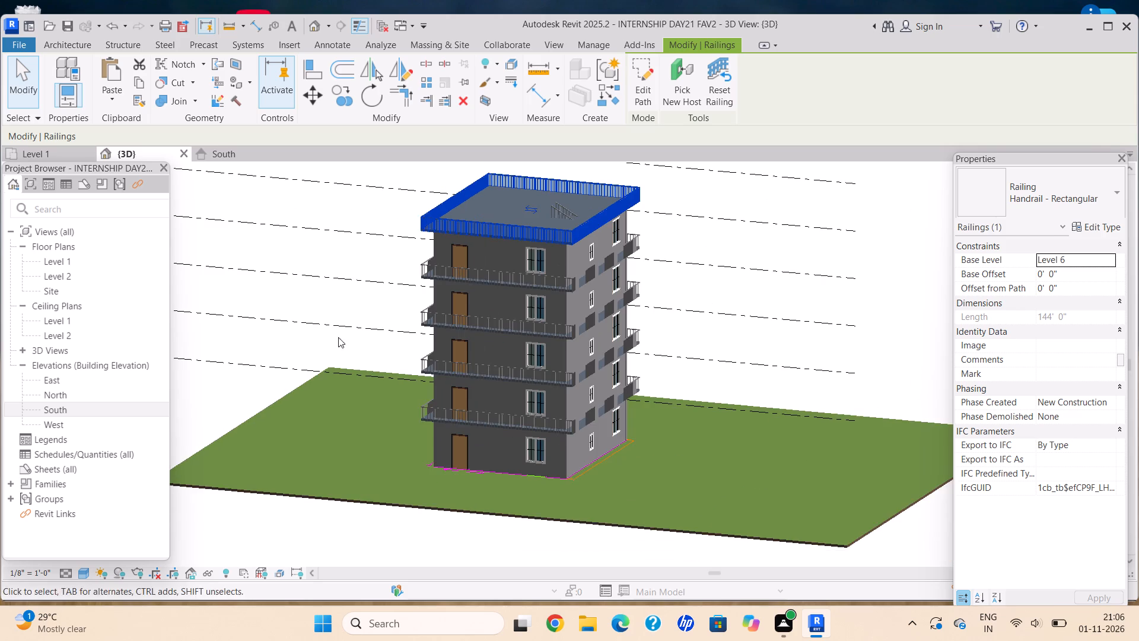
middle_click_drag(338, 337, 365, 362)
scroll(393, 427, "down", 4)
middle_click_drag(393, 429, 372, 383)
middle_click_drag(419, 435, 434, 439)
scroll(431, 439, "up", 1)
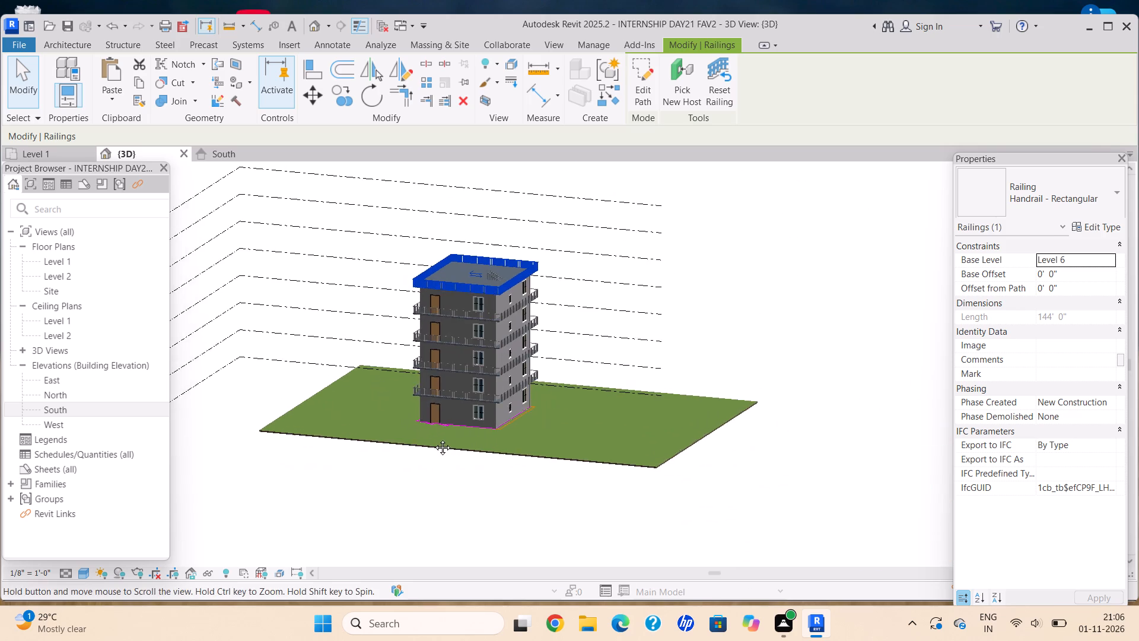
scroll(415, 418, "down", 1)
middle_click_drag(401, 399, 441, 420)
scroll(544, 402, "up", 8)
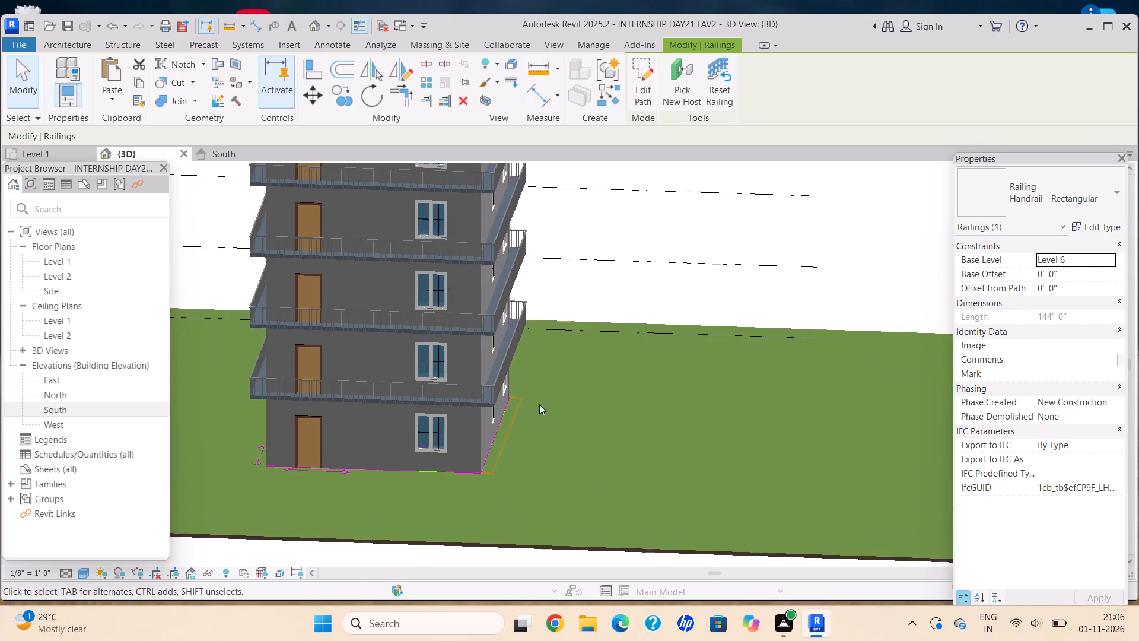
middle_click_drag(538, 404, 556, 410, "shift")
scroll(541, 404, "up", 1, "shift")
scroll(552, 405, "down", 3)
middle_click_drag(547, 394, 543, 379)
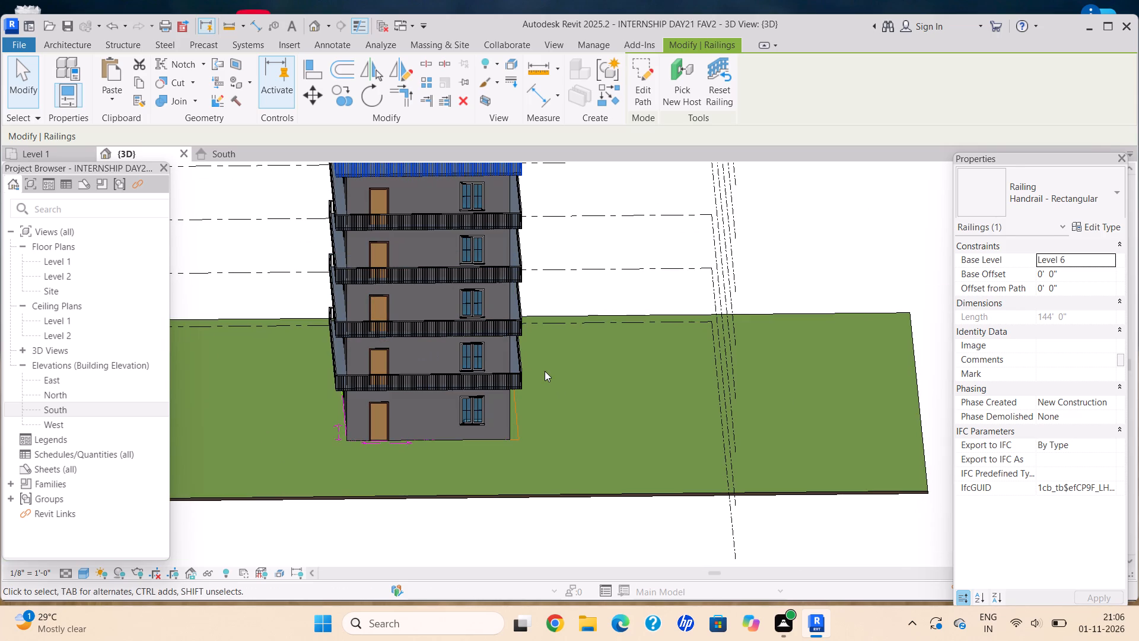
key("Escape")
middle_click_drag(586, 409, 541, 392)
scroll(505, 405, "up", 9)
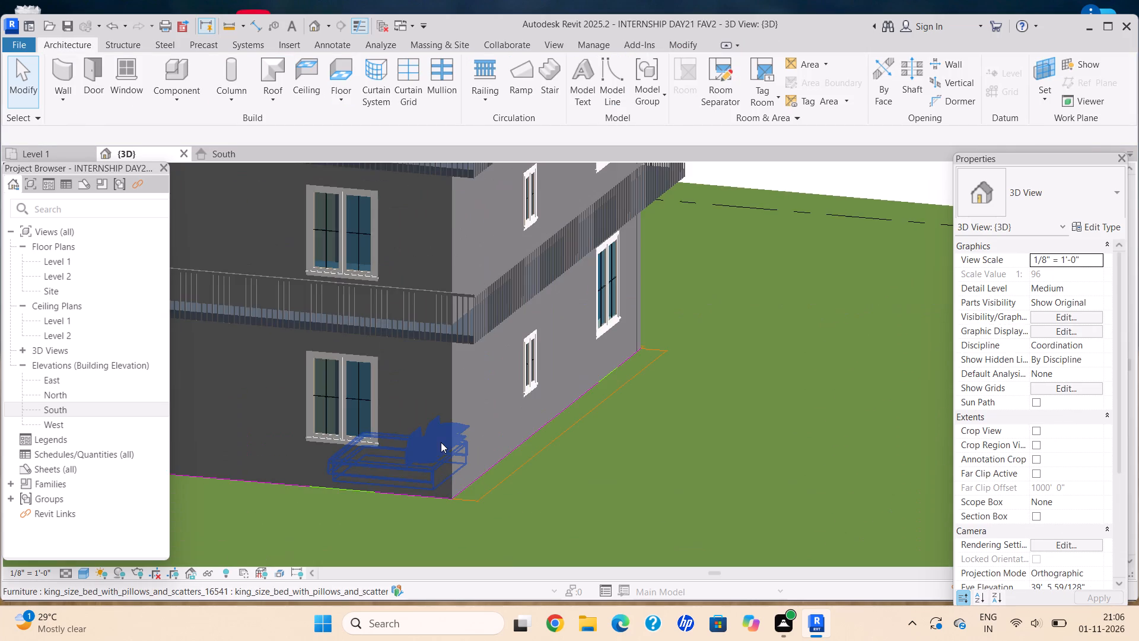
scroll(441, 442, "down", 9)
middle_click_drag(445, 444, 459, 451)
scroll(462, 458, "down", 2)
middle_click_drag(459, 455, 491, 439)
middle_click(499, 437)
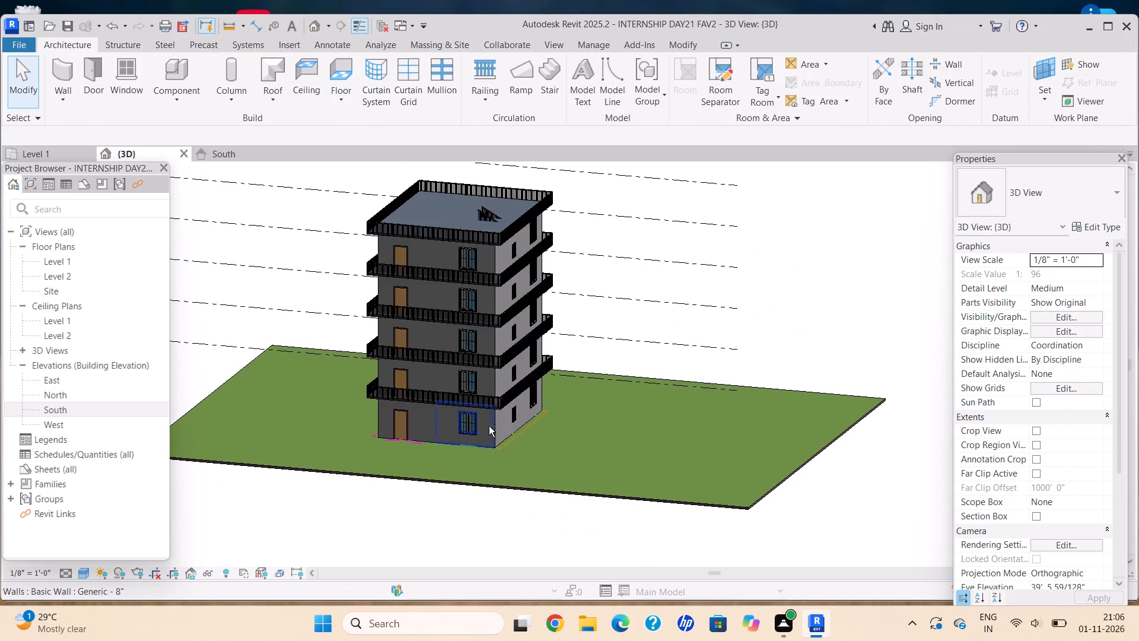
middle_click_drag(488, 426, 463, 462, "shift")
scroll(464, 464, "up", 5)
middle_click_drag(431, 414, 473, 424, "shift")
scroll(473, 424, "up", 1)
scroll(490, 424, "down", 8)
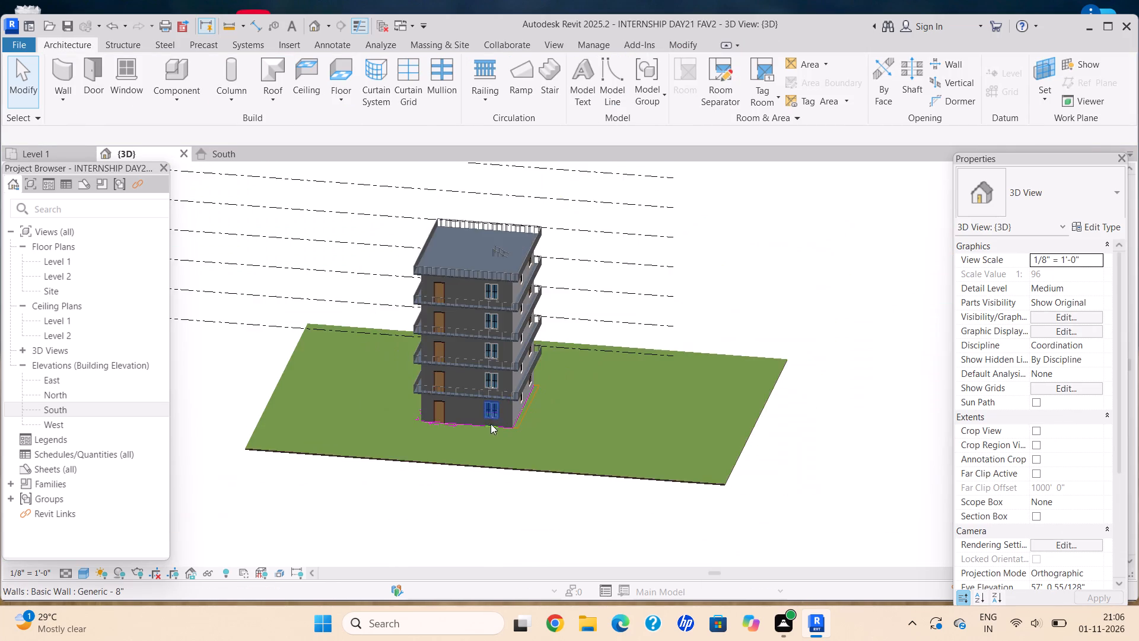
middle_click_drag(488, 422, 471, 382, "shift")
scroll(496, 400, "up", 4)
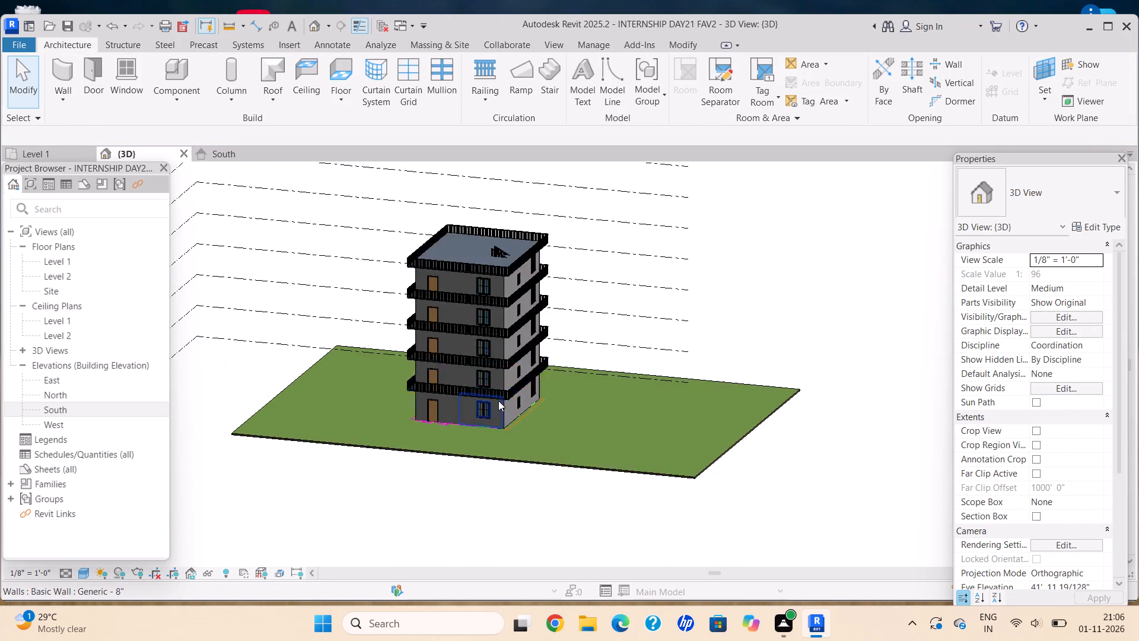
scroll(498, 401, "up", 1)
middle_click_drag(475, 391, 507, 404, "shift")
scroll(507, 404, "up", 10)
scroll(554, 492, "down", 6)
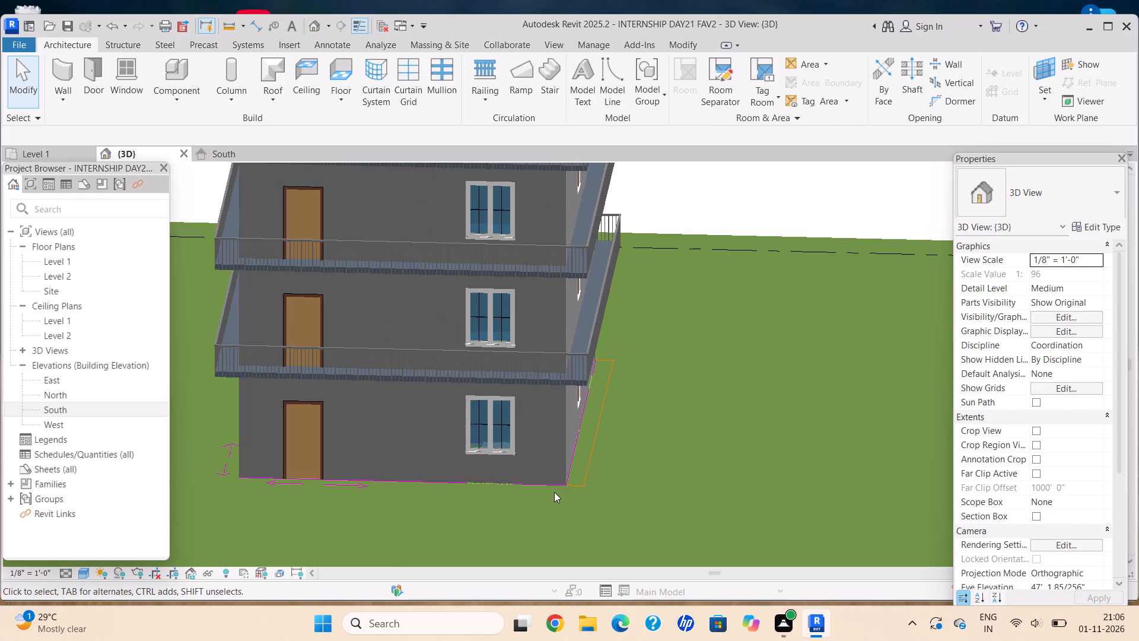
middle_click_drag(537, 473, 513, 452)
scroll(524, 461, "down", 7)
middle_click_drag(541, 454, 534, 449)
middle_click(529, 445)
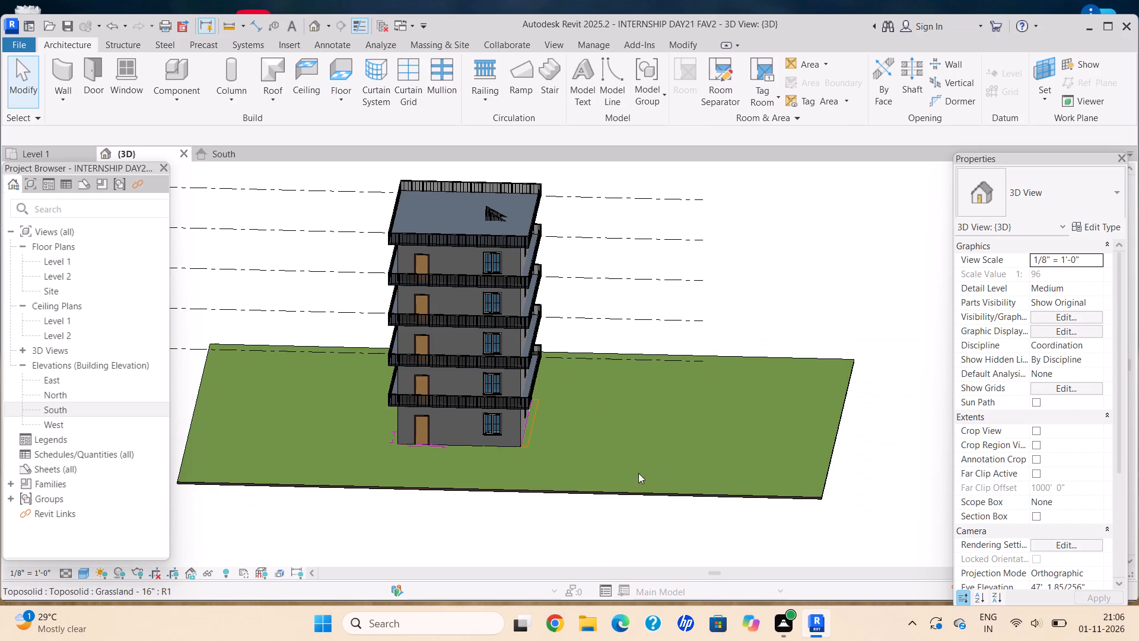
Start an in-place model in the Generic Models category, accepting the default name.
left_click(820, 496)
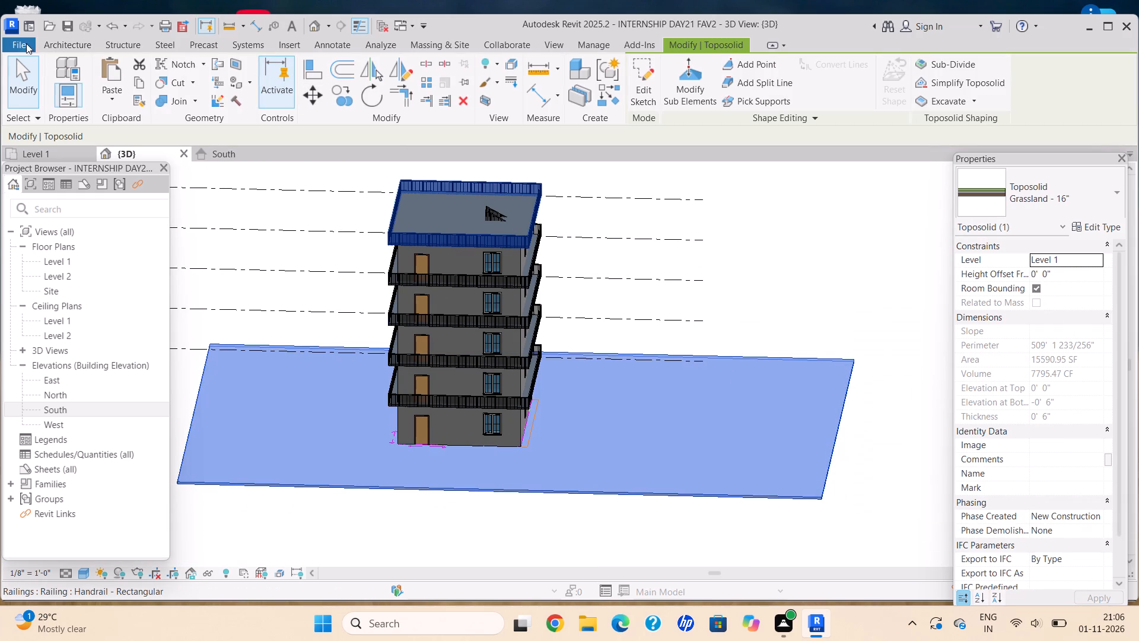
left_click(78, 43)
left_click(189, 95)
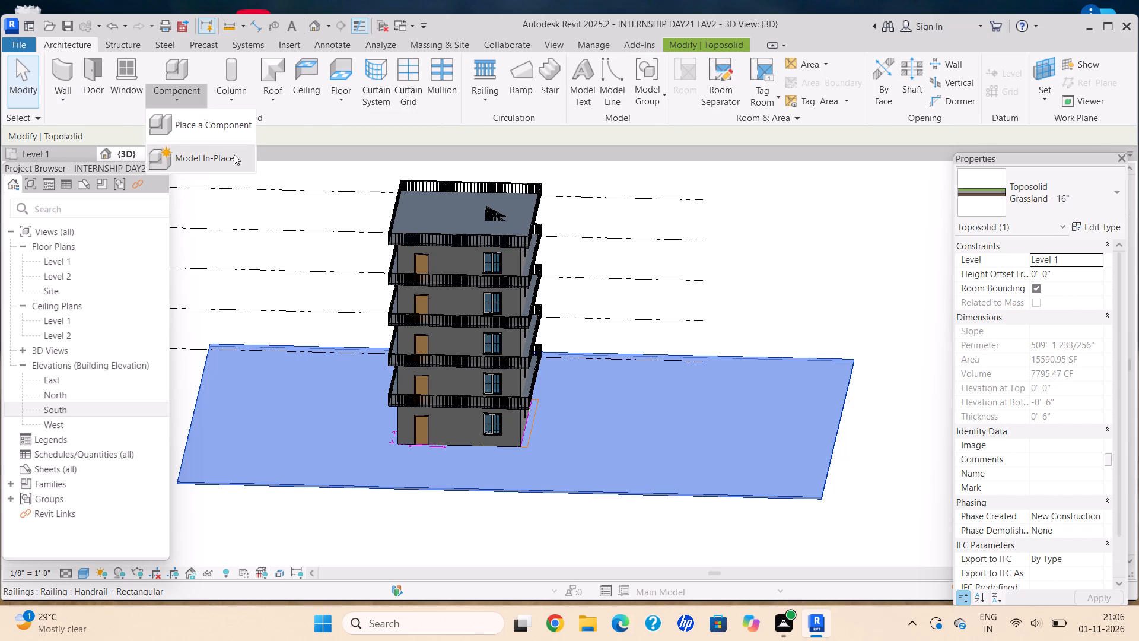
left_click(234, 154)
scroll(527, 360, "down", 10)
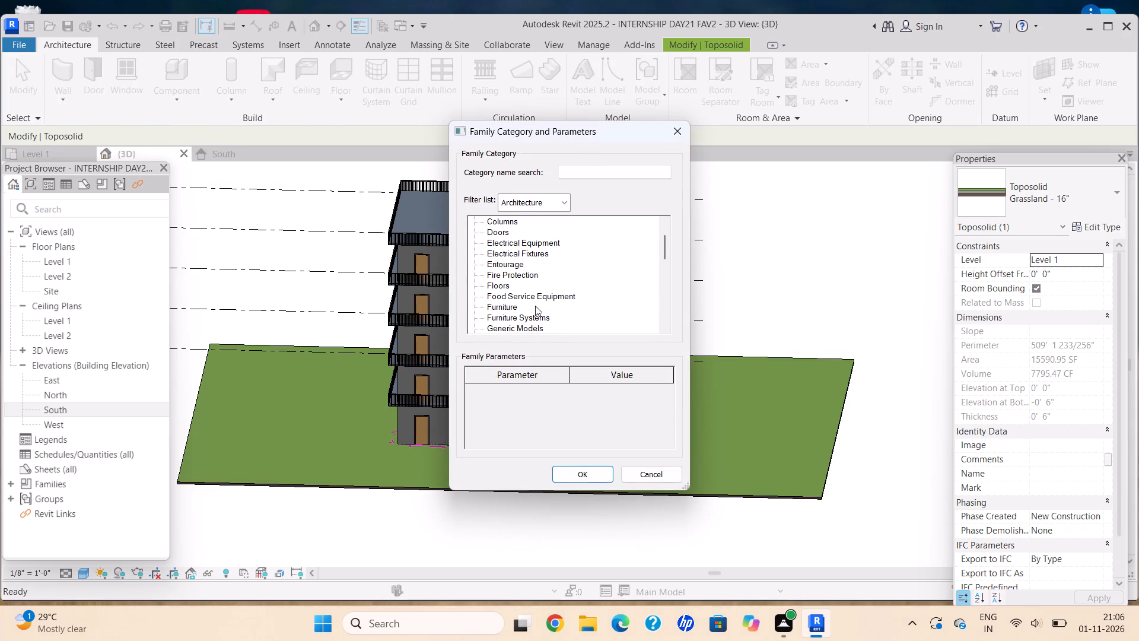
scroll(538, 315, "down", 2)
left_click(538, 307)
left_click(571, 477)
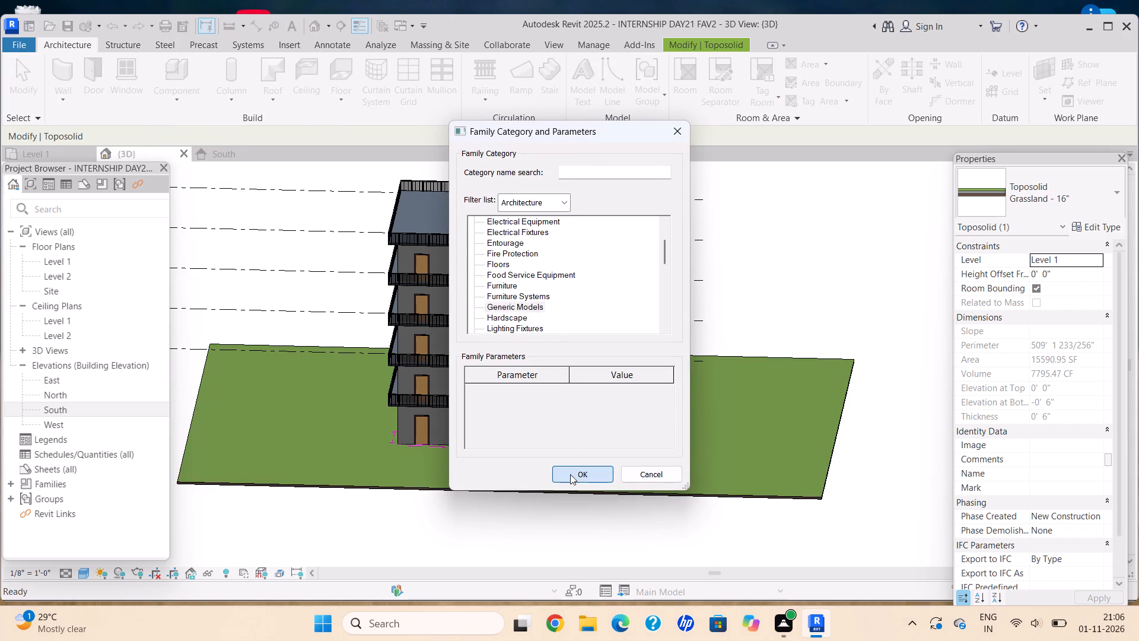
left_click(422, 349)
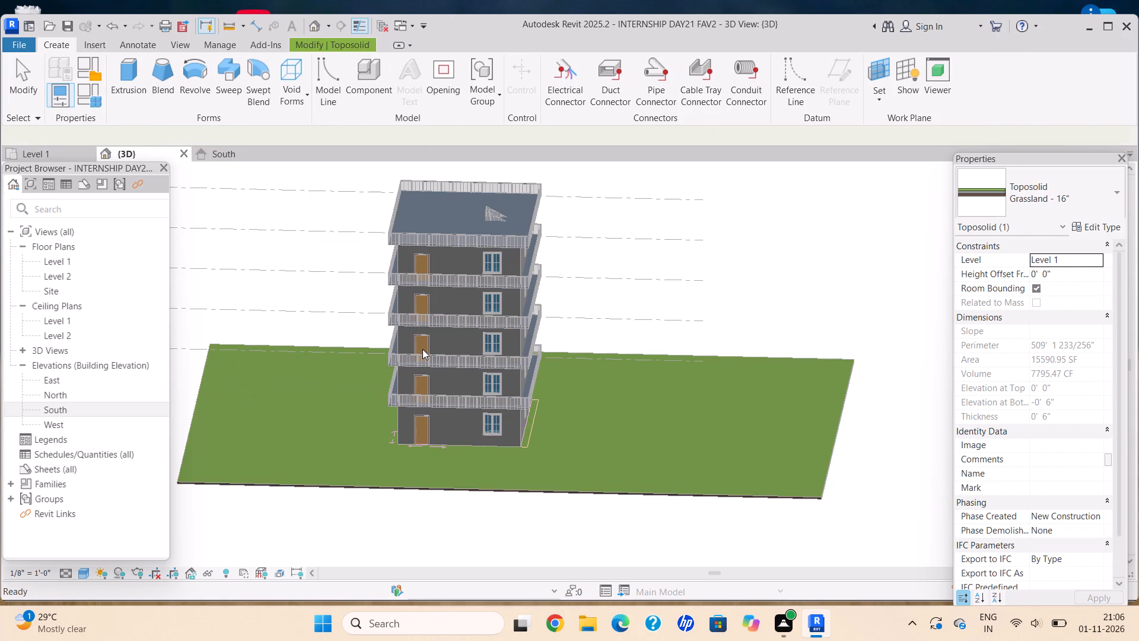
On the toposolid's top face, extrude a rectangle about 39'-10" wide across its full depth at one short end, 1' deep.
left_click(61, 43)
left_click(120, 85)
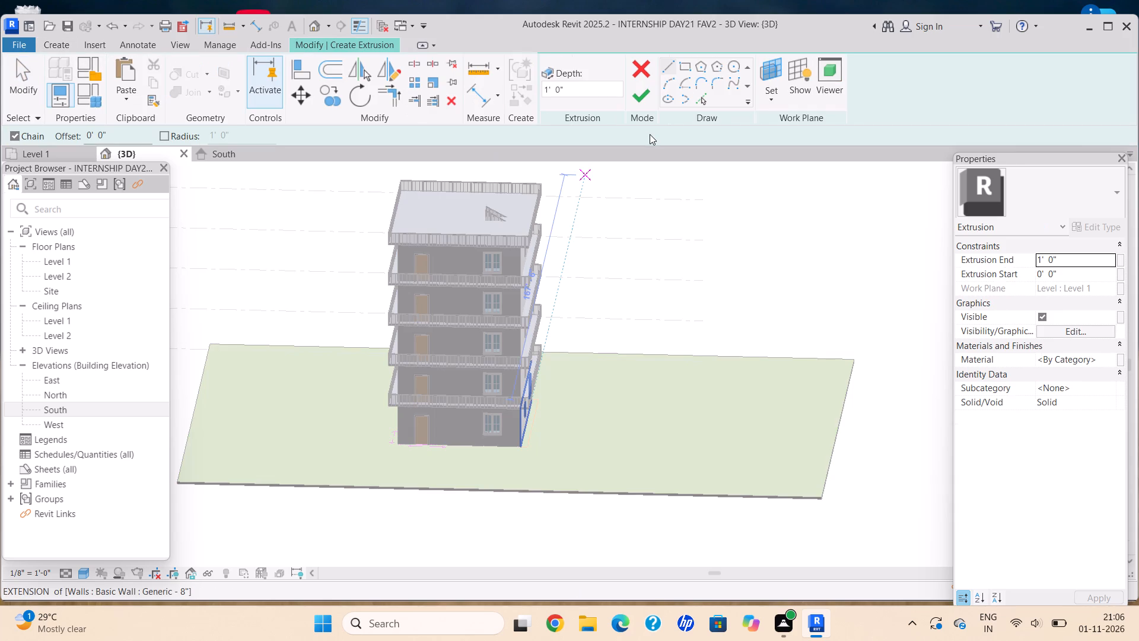
left_click(769, 104)
left_click(801, 154)
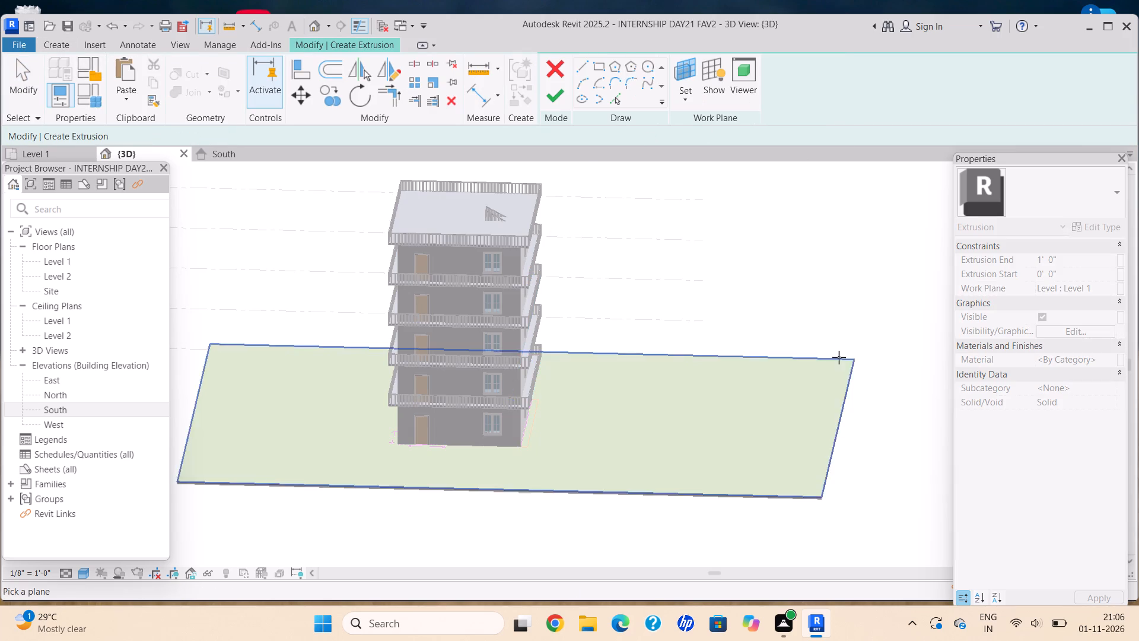
middle_click_drag(782, 329, 654, 280)
middle_click(534, 235)
scroll(673, 440, "up", 18)
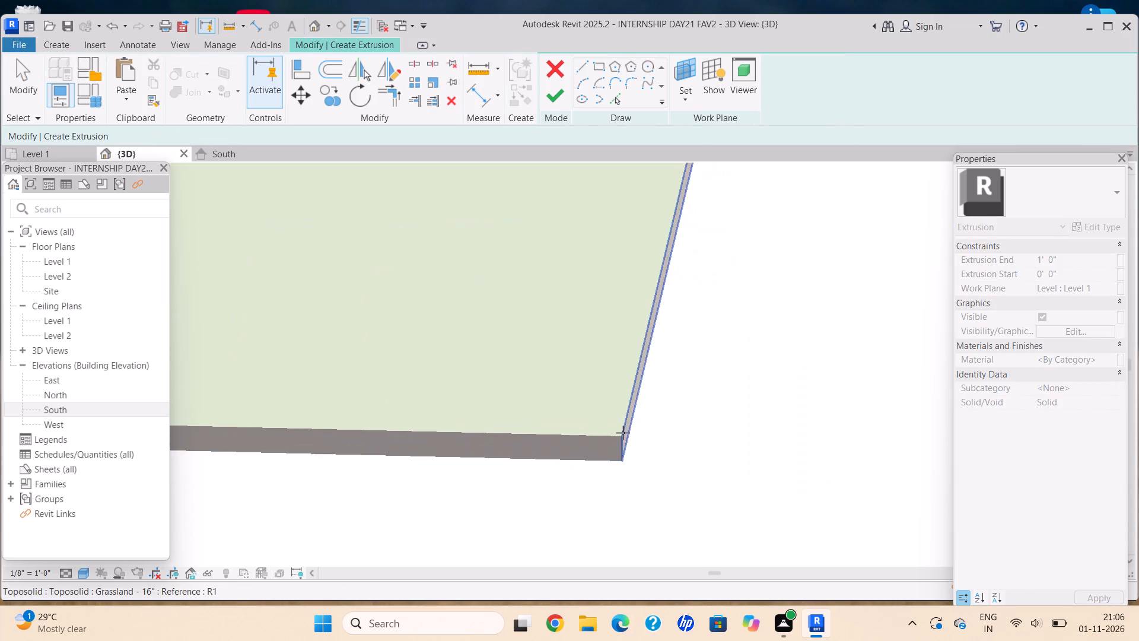
left_click(619, 433)
left_click(690, 65)
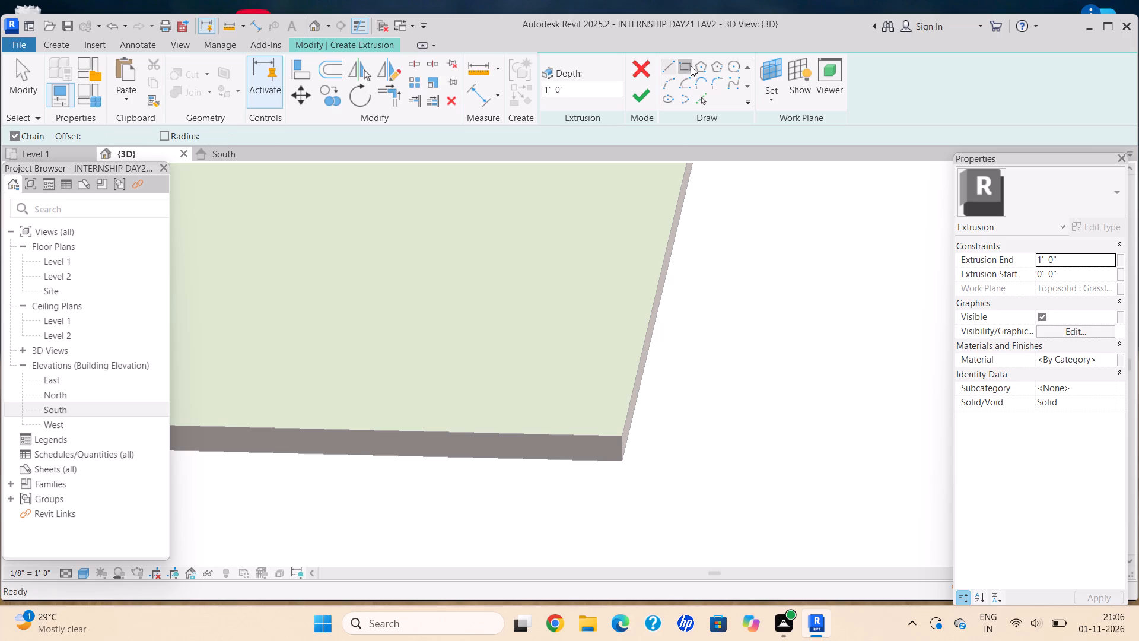
left_click(618, 435)
scroll(404, 234, "down", 4)
middle_click_drag(404, 234, 587, 426)
scroll(542, 395, "down", 3)
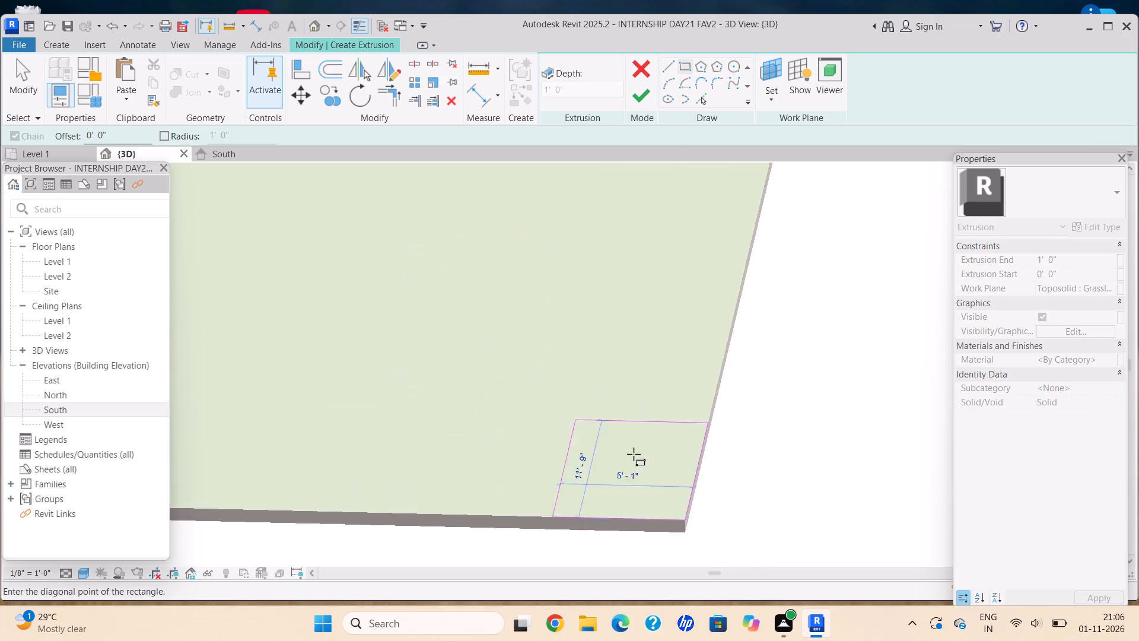
scroll(484, 223, "down", 3)
middle_click_drag(483, 222, 540, 351)
scroll(541, 356, "down", 1)
middle_click_drag(485, 227, 538, 408)
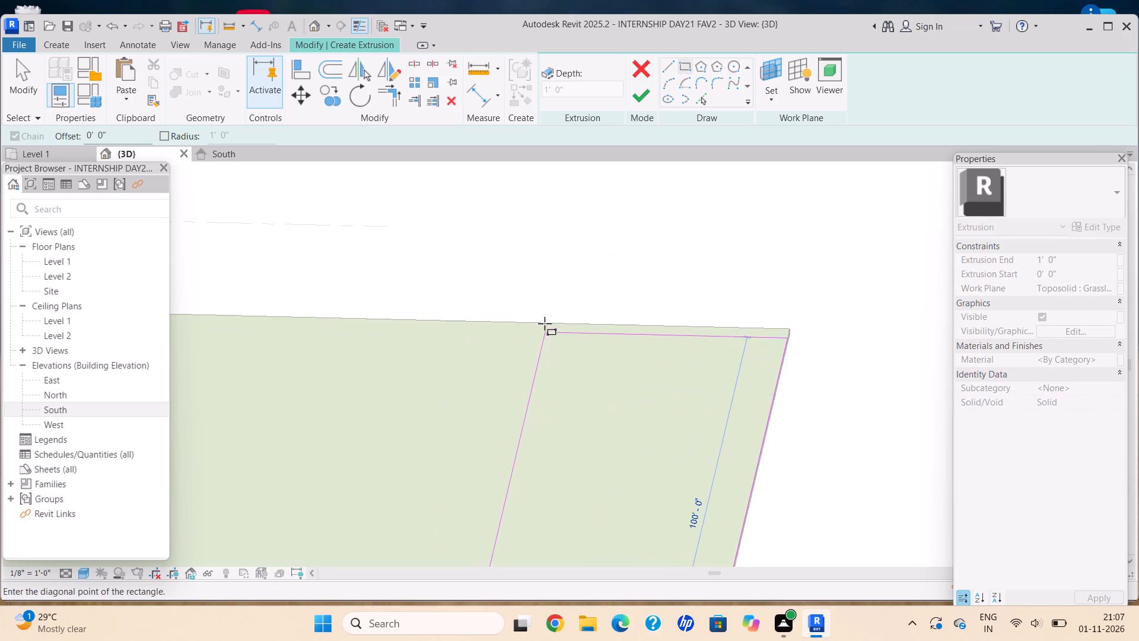
scroll(490, 326, "down", 4)
middle_click_drag(439, 335, 564, 321)
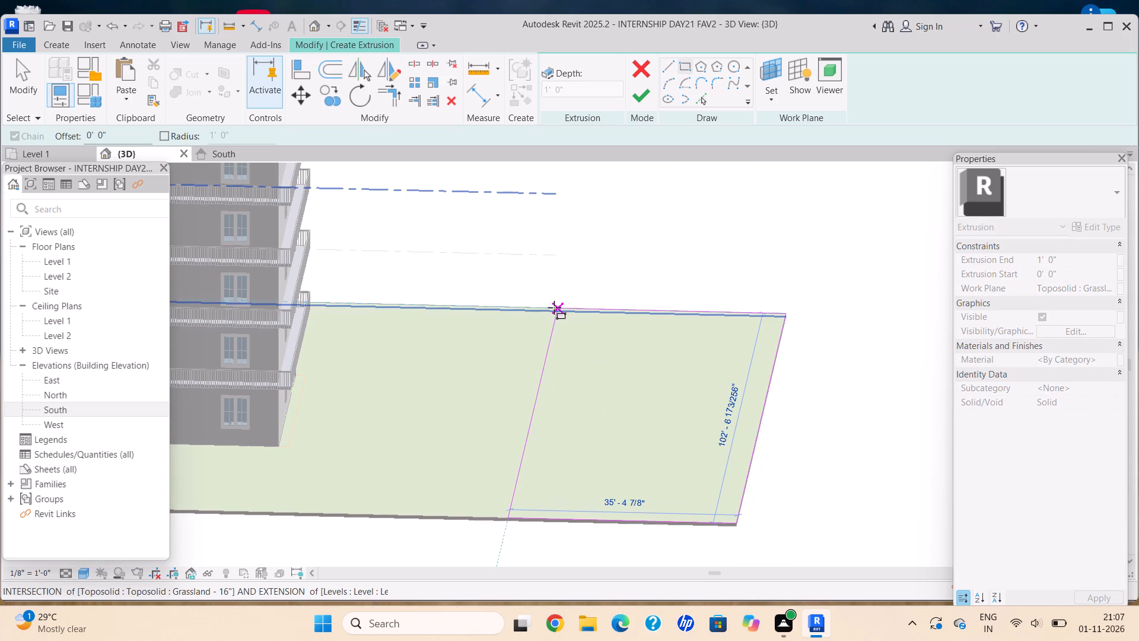
left_click(529, 307)
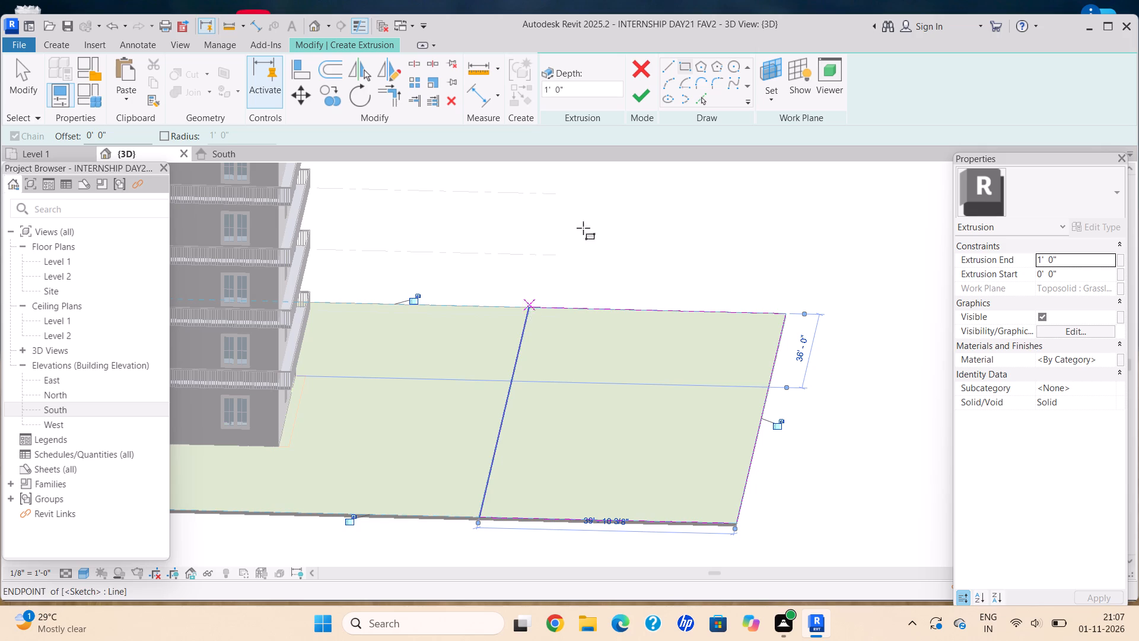
left_click(641, 102)
Examine the new extruded slab on the toposolid beside the building from several angles.
scroll(521, 332, "down", 11)
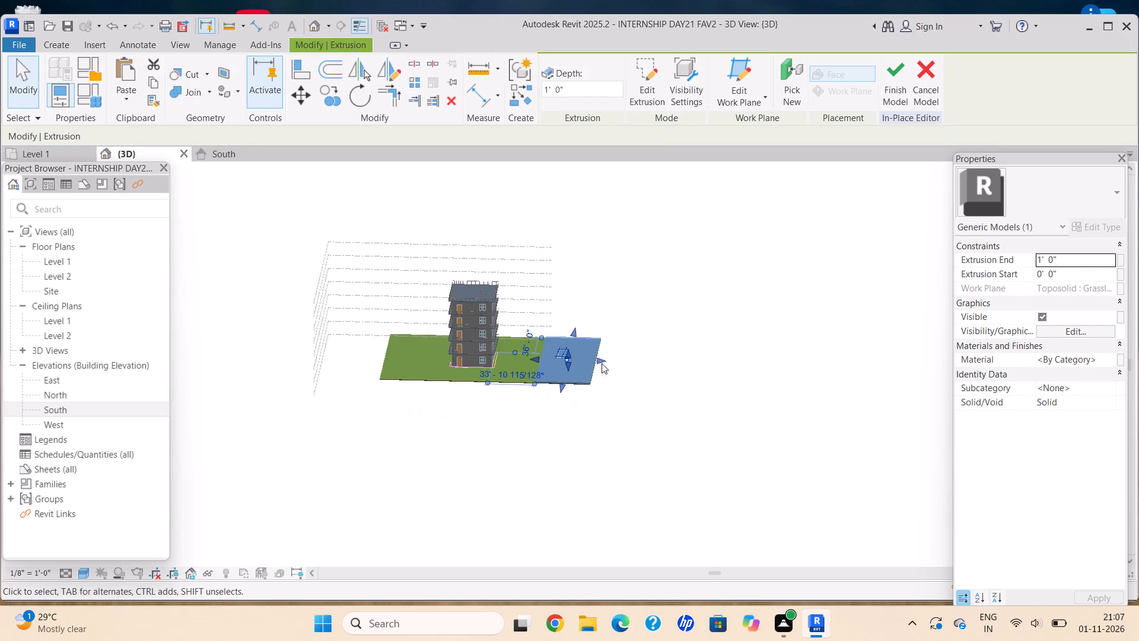
middle_click_drag(635, 365, 459, 442)
middle_click_drag(325, 451, 299, 451, "shift")
middle_click_drag(384, 447, 235, 417)
middle_click_drag(409, 458, 193, 399)
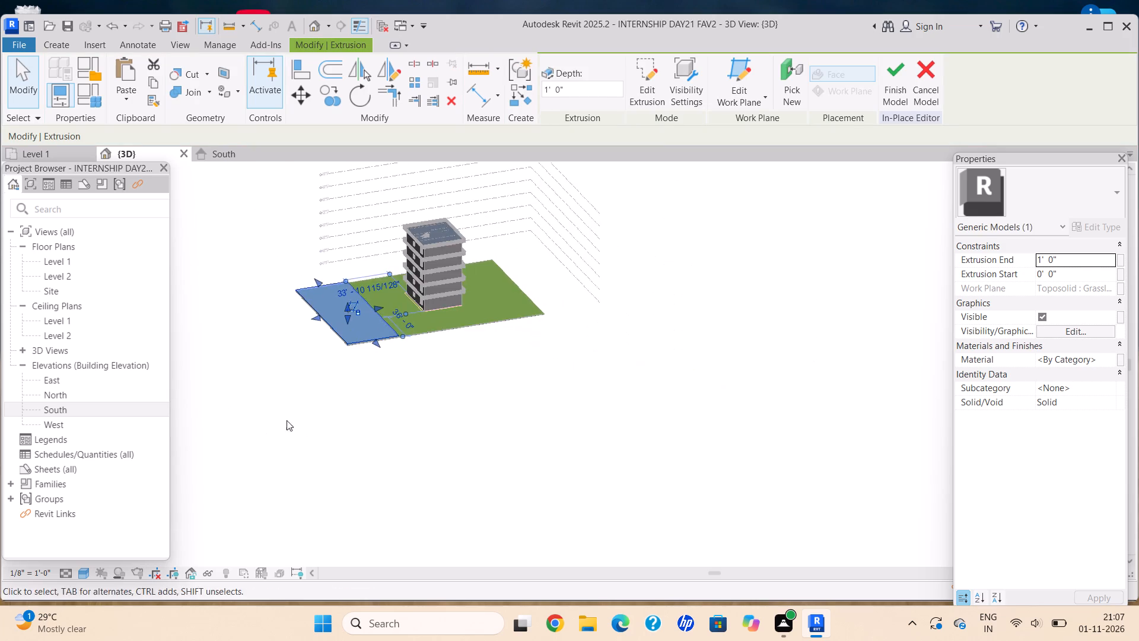
middle_click_drag(379, 427, 346, 386, "shift")
scroll(458, 319, "up", 4)
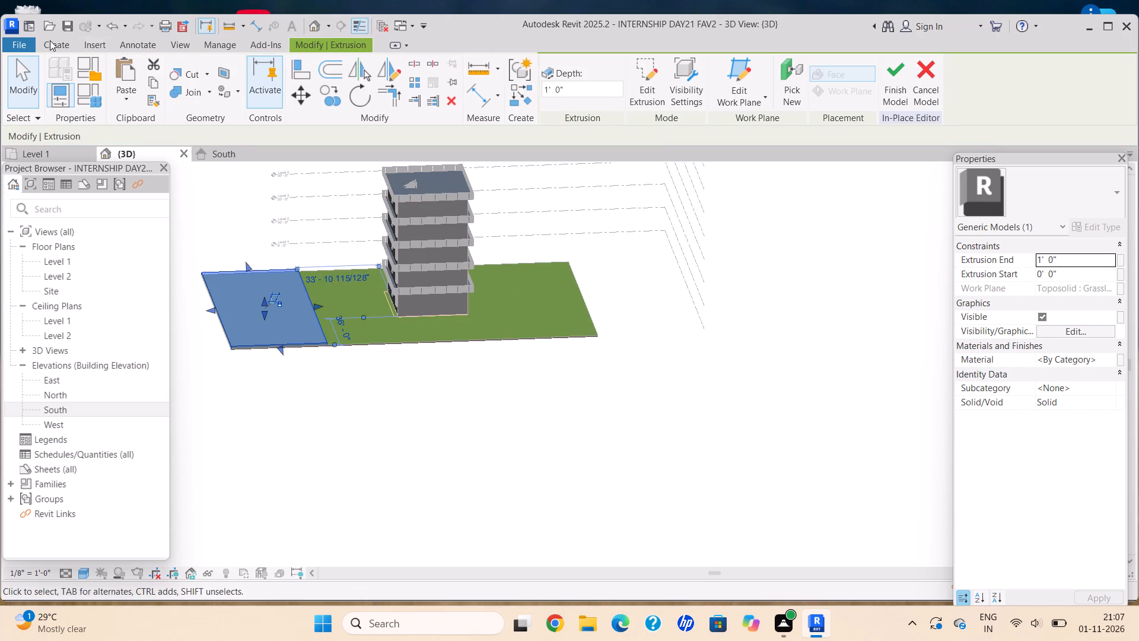
middle_click_drag(472, 341, 503, 385)
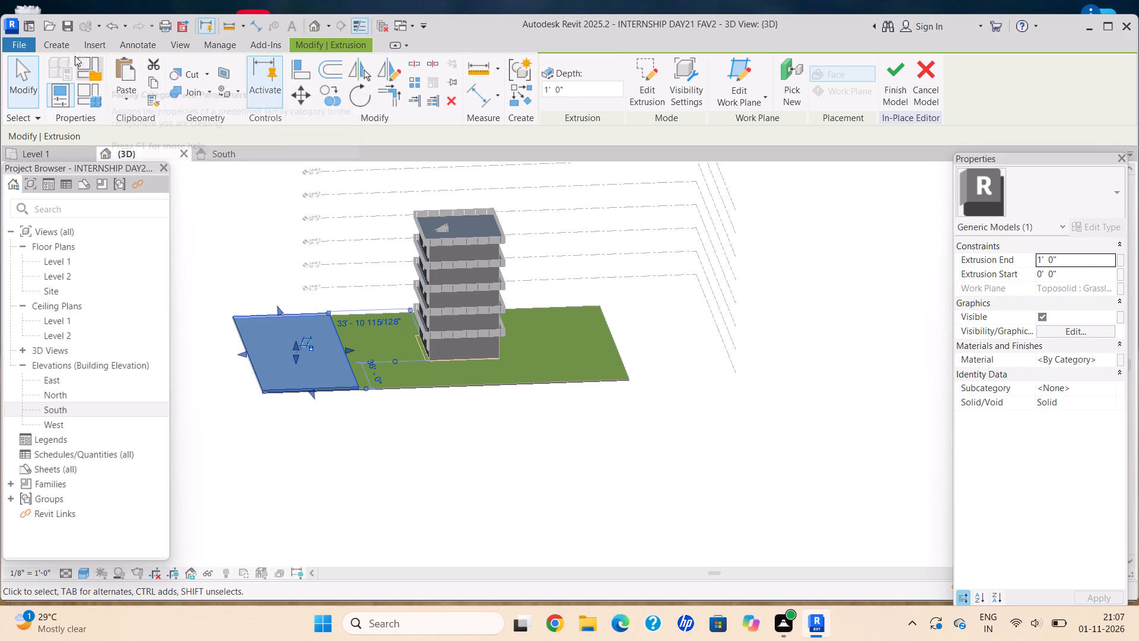
On the toposolid's top face, extrude a 1' deep rectangle about 15' by 112' along the long edge behind the building, from the first slab to the far corner.
left_click(62, 43)
left_click(125, 80)
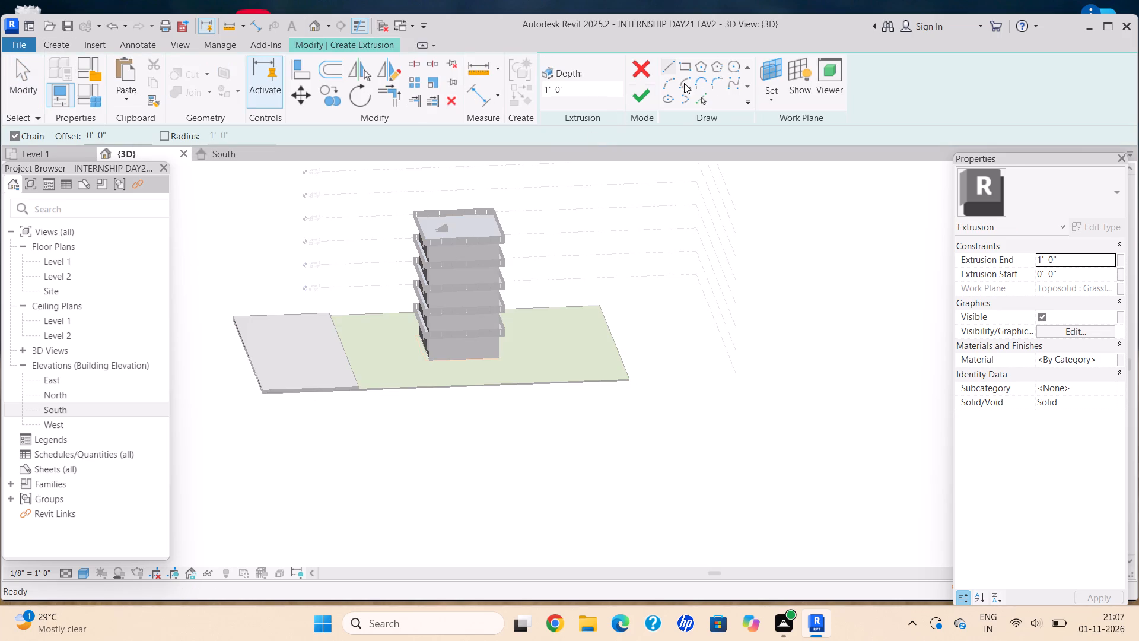
left_click(770, 97)
left_click(815, 147)
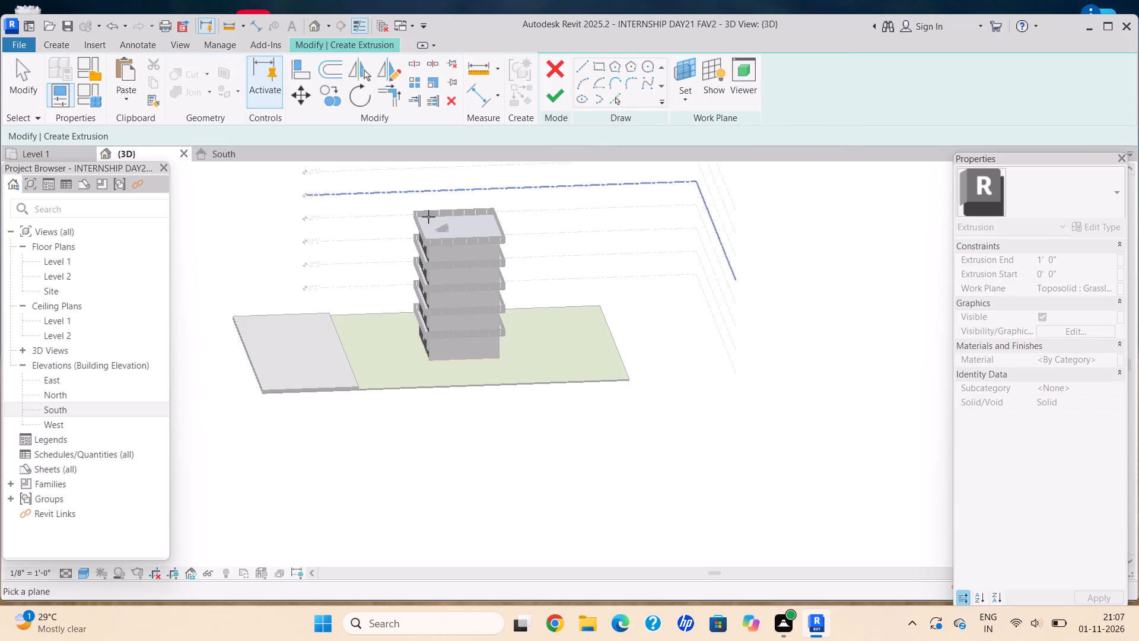
scroll(432, 399, "up", 6)
scroll(759, 368, "up", 5)
scroll(817, 348, "up", 6)
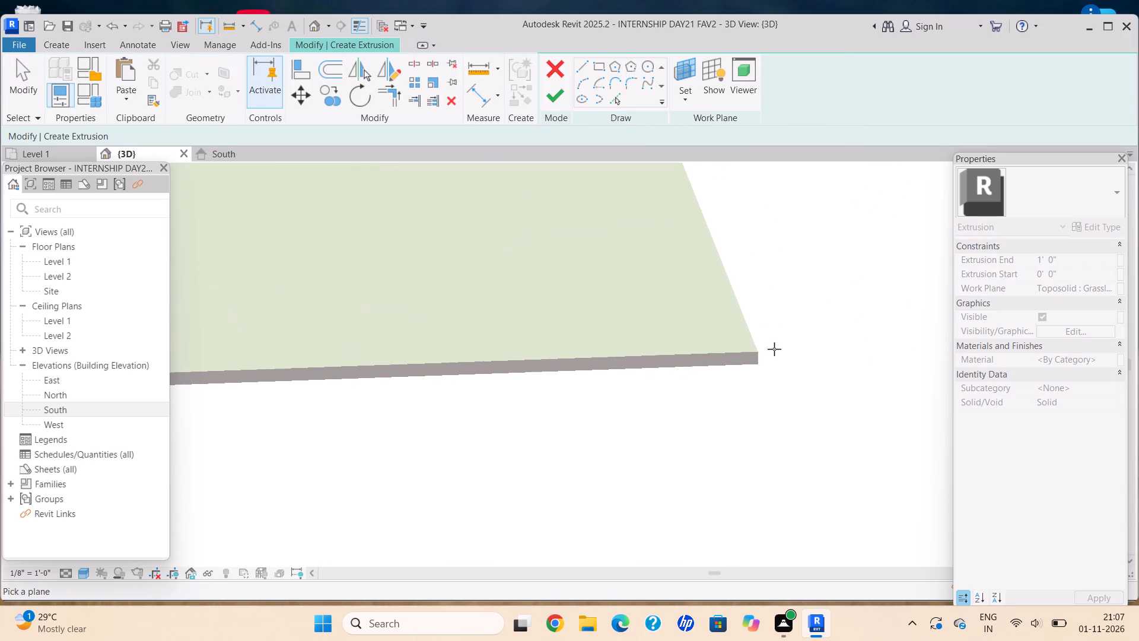
scroll(768, 349, "up", 4)
left_click(750, 351)
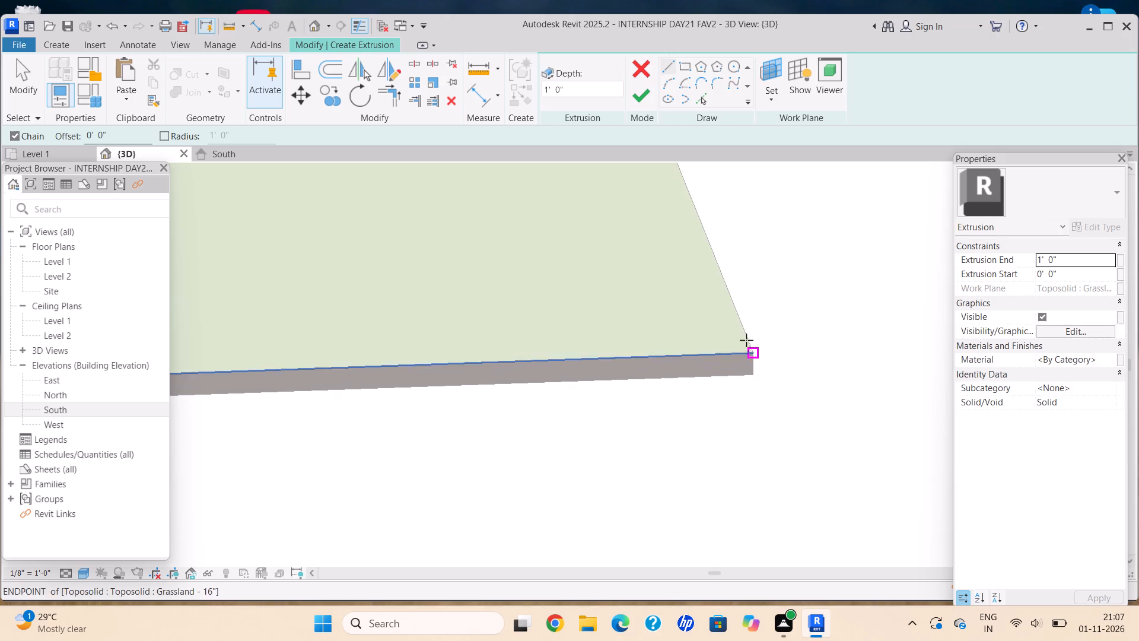
left_click(686, 60)
scroll(403, 410, "down", 6)
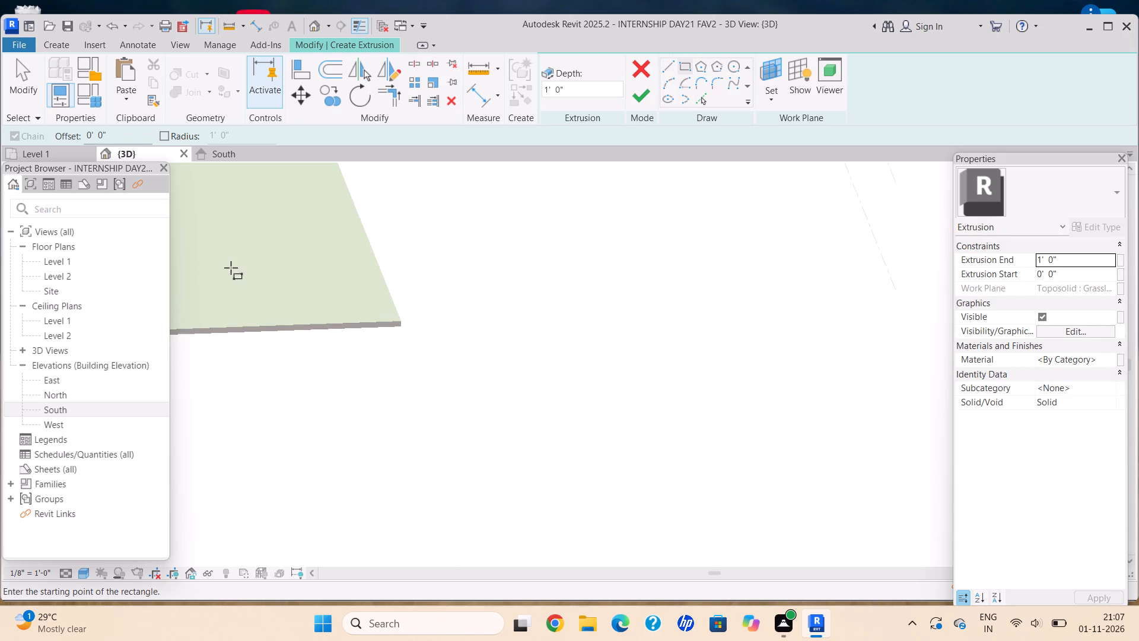
scroll(231, 268, "down", 7)
middle_click_drag(233, 269, 621, 349)
middle_click_drag(230, 396, 589, 390)
scroll(271, 399, "up", 3)
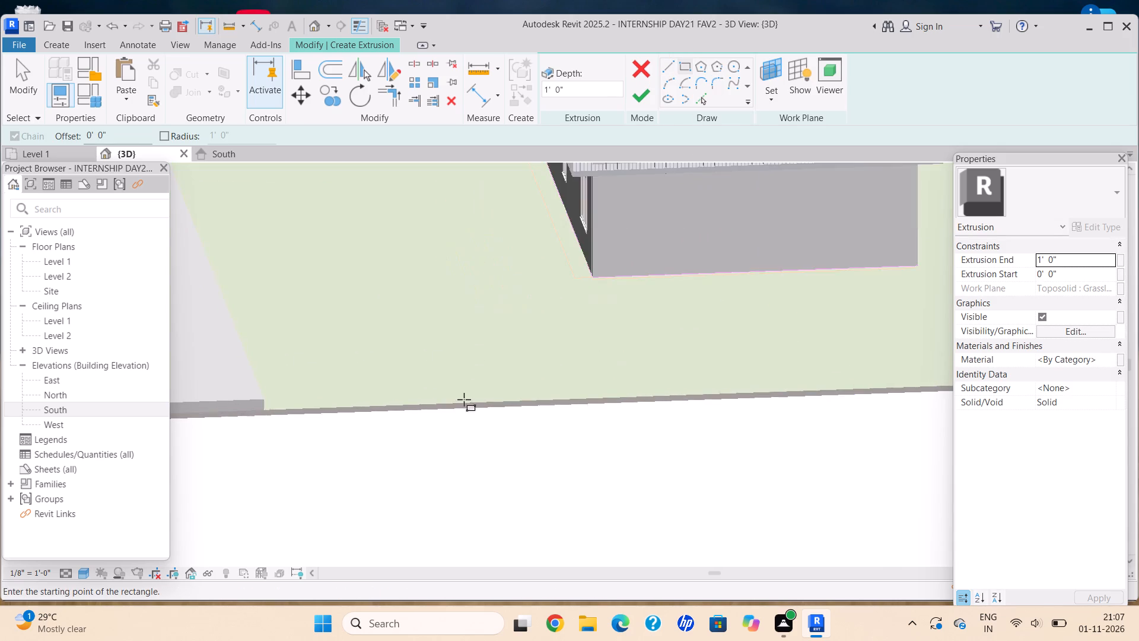
scroll(540, 401, "down", 8)
middle_click_drag(626, 430, 462, 439)
middle_click(461, 439, "shift")
middle_click_drag(353, 436, 426, 385)
scroll(426, 385, "up", 1)
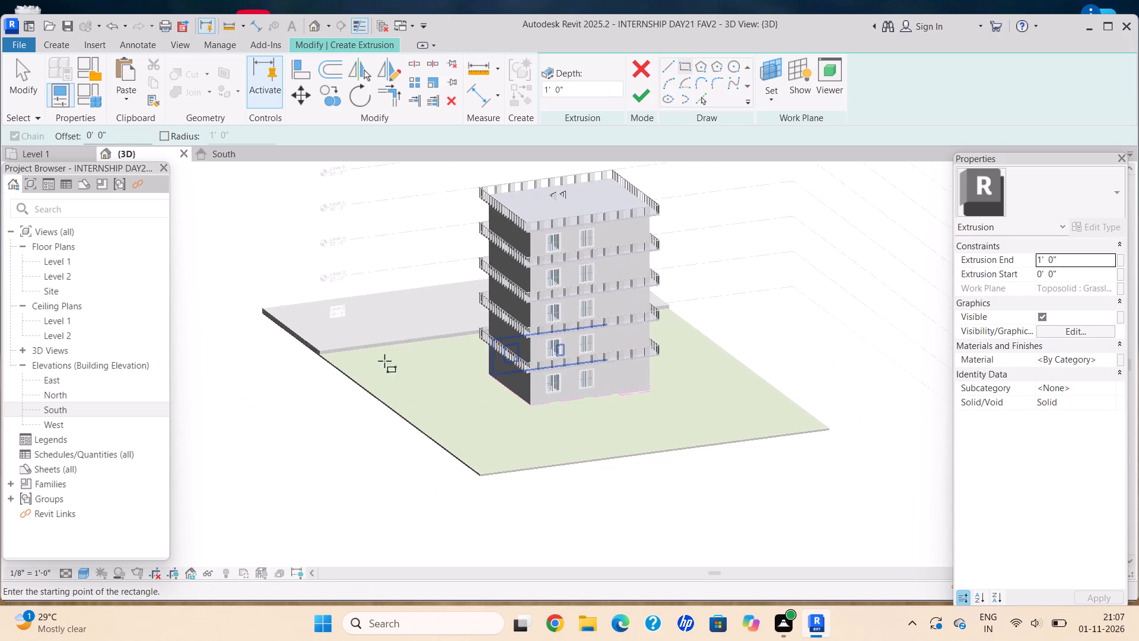
scroll(336, 362, "up", 5)
scroll(278, 347, "up", 13)
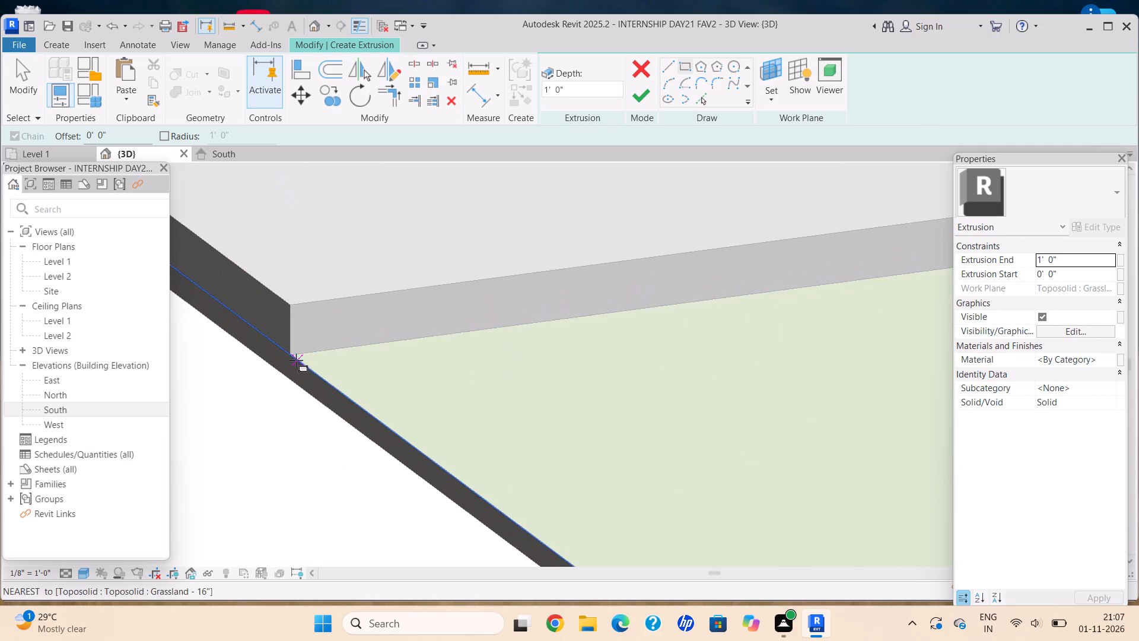
left_click(295, 354)
scroll(708, 478, "down", 11)
middle_click_drag(707, 478, 671, 440)
middle_click_drag(651, 423, 561, 357)
middle_click_drag(755, 462, 460, 288)
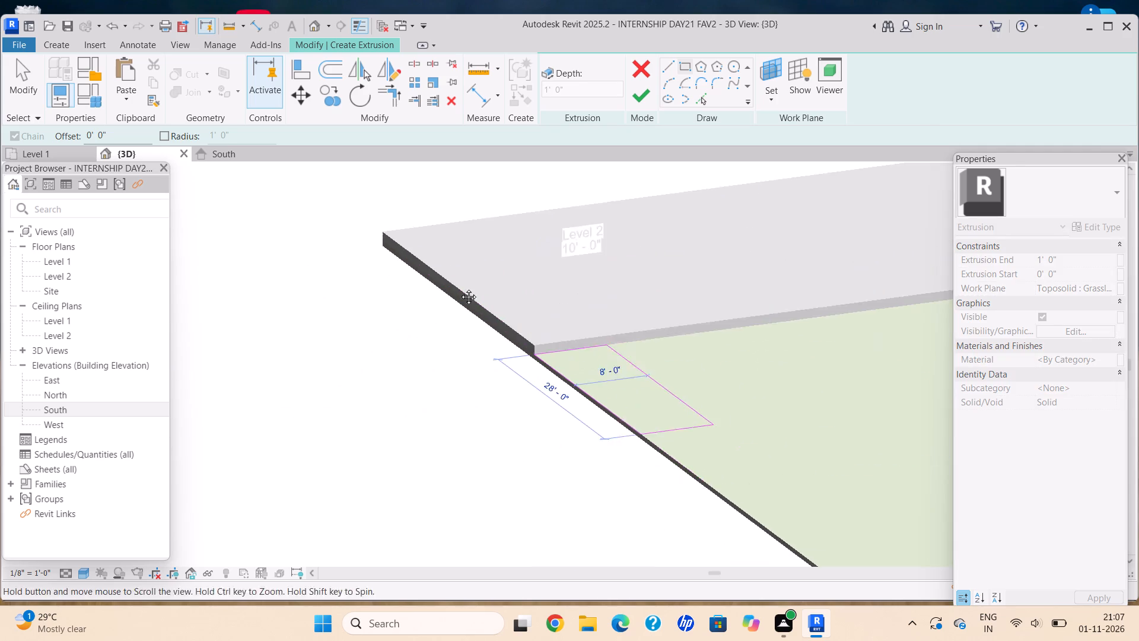
middle_click_drag(460, 288, 485, 296)
scroll(460, 288, "down", 2)
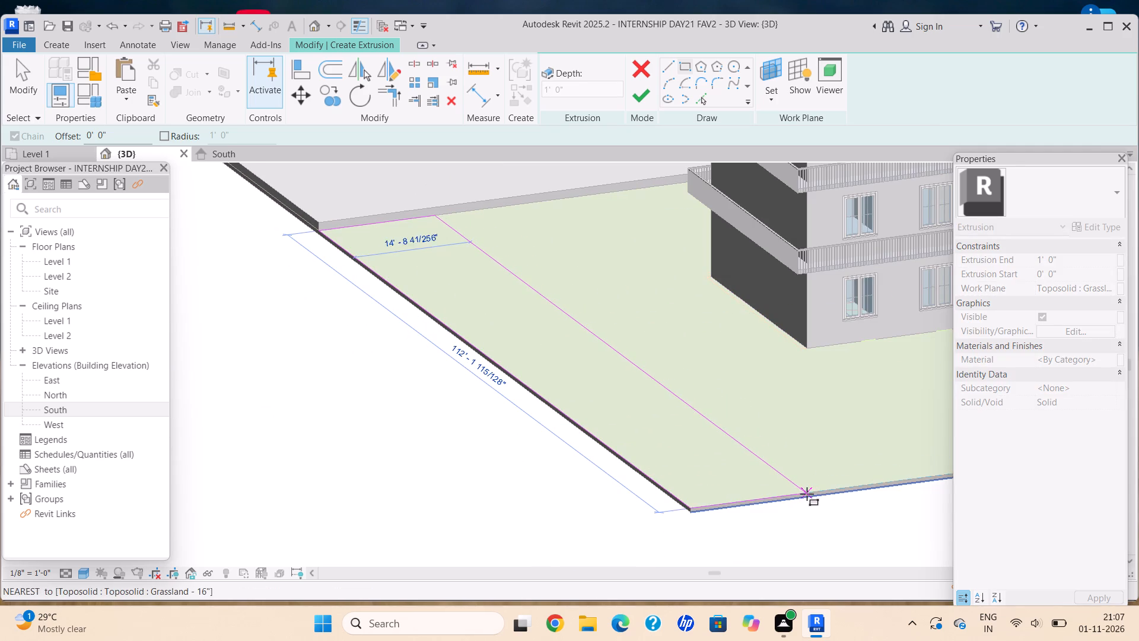
scroll(807, 494, "up", 10)
left_click(814, 488)
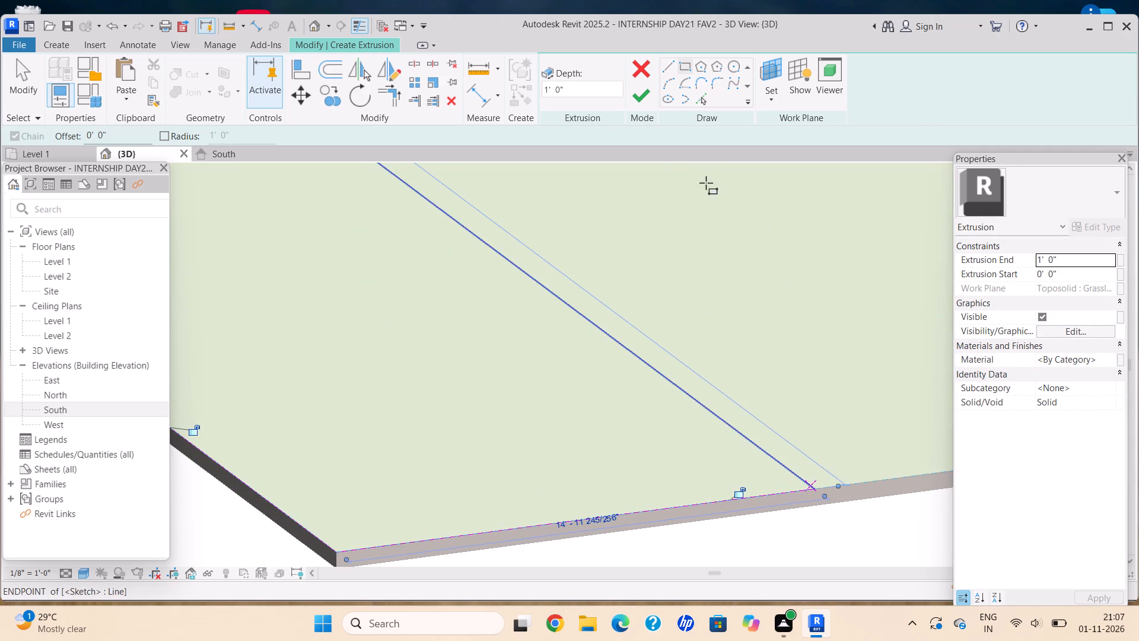
left_click(647, 101)
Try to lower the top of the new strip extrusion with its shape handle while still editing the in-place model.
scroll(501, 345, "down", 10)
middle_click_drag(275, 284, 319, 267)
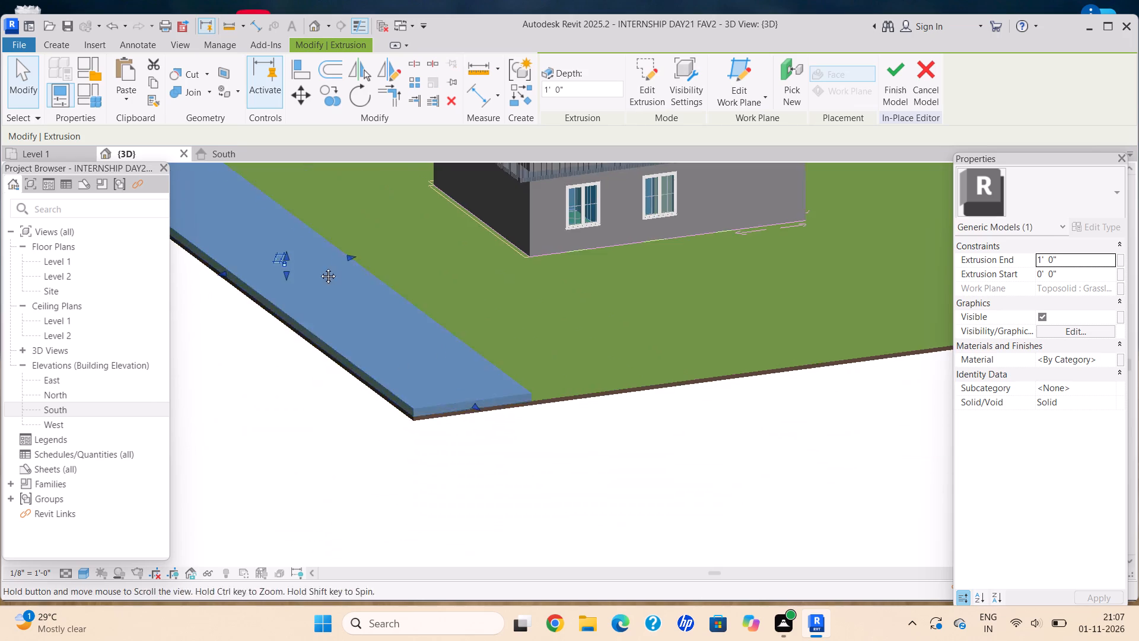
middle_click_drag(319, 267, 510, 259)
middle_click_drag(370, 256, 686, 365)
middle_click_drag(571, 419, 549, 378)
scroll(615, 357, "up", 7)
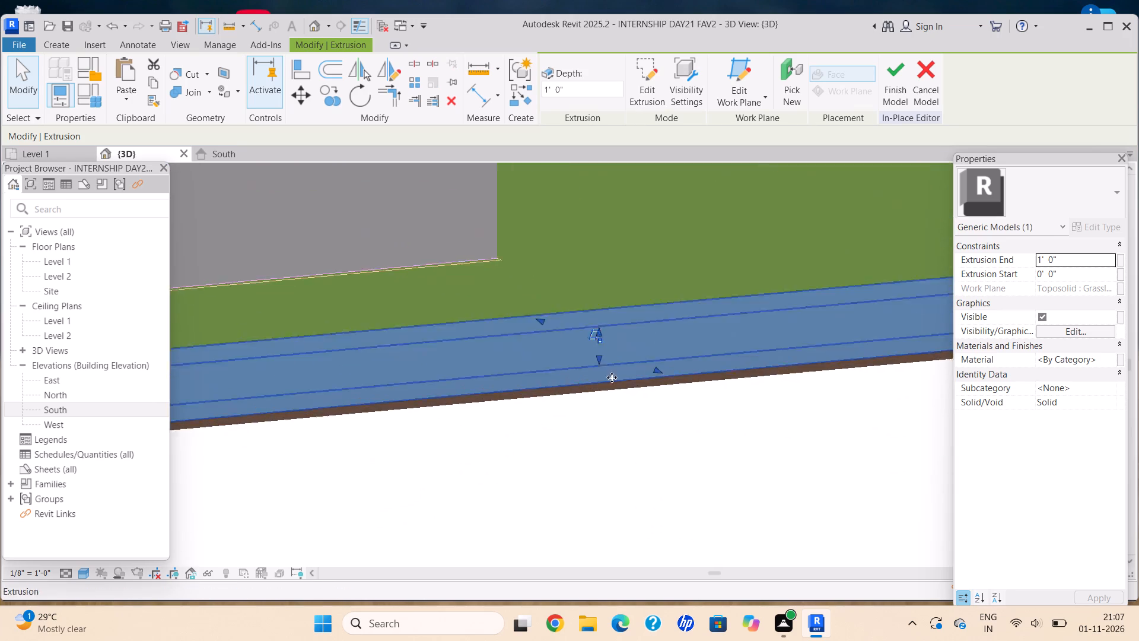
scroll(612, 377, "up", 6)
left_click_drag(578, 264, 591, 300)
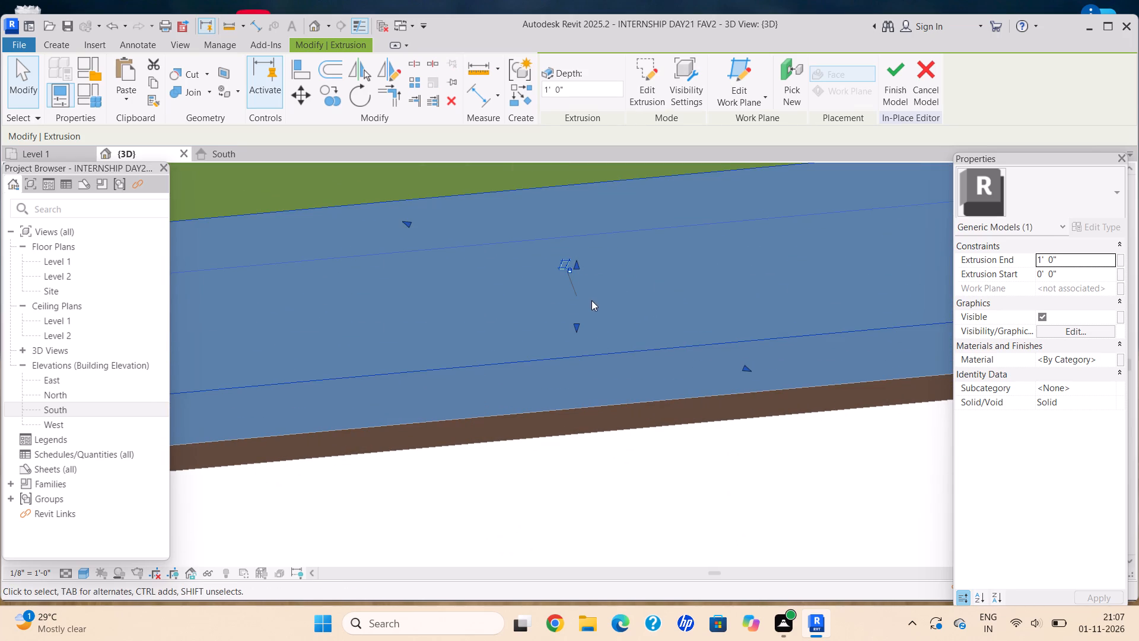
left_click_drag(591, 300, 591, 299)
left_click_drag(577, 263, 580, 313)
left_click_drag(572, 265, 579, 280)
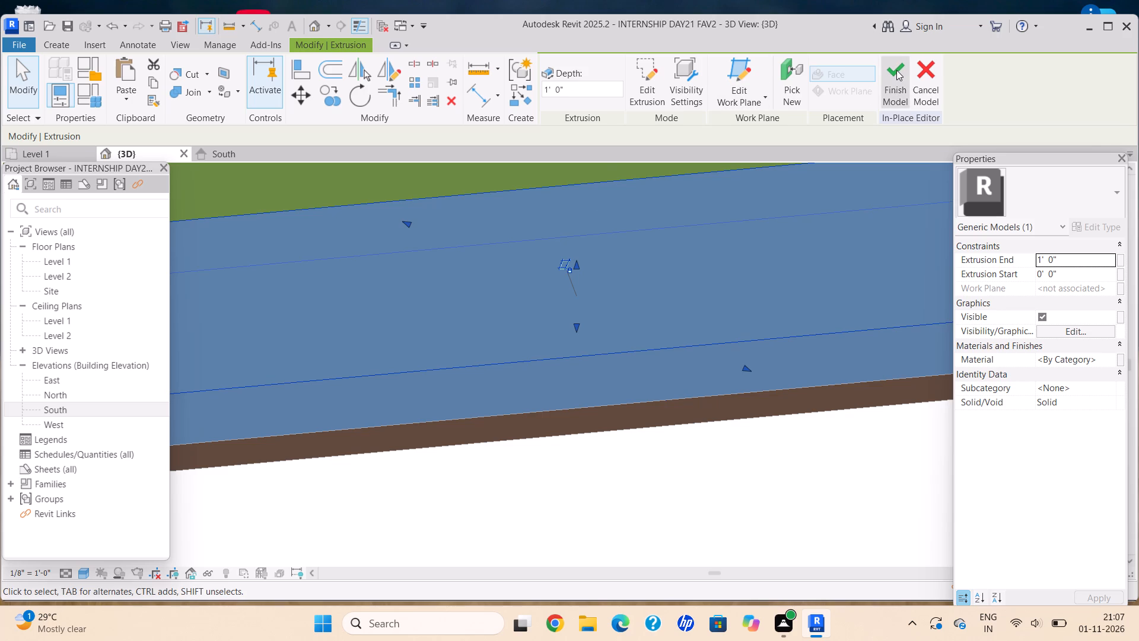
Finish the in-place model containing the two site slabs.
left_click(896, 69)
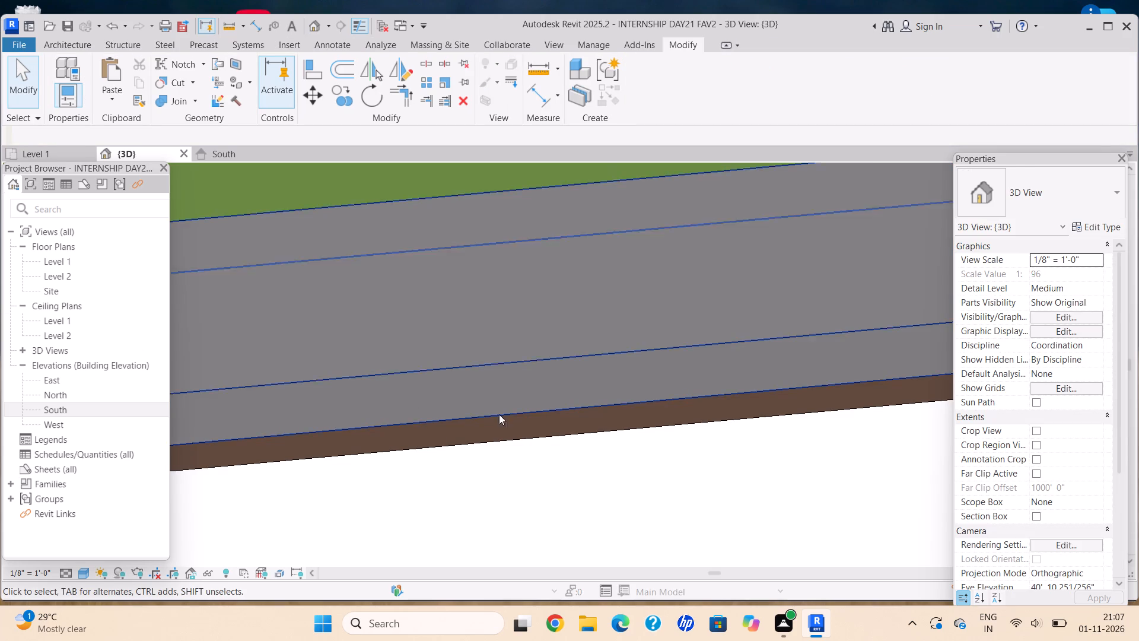
Select the finished site-slab model and thin its long strip by lowering the strip's top face close to the toposolid.
left_click(506, 371)
left_click(507, 363)
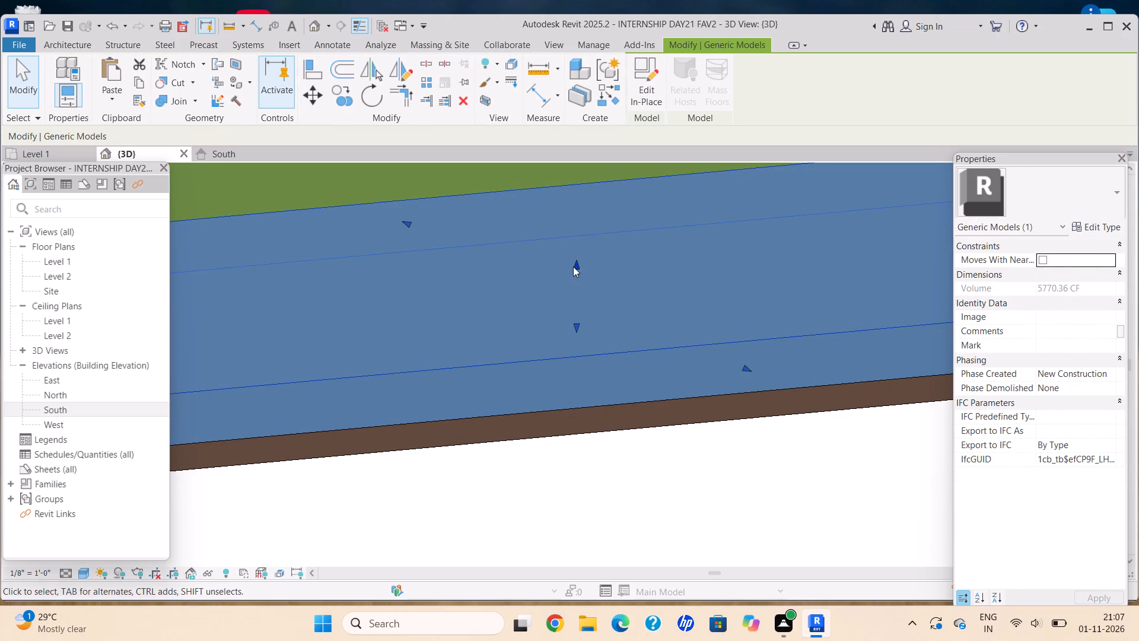
left_click_drag(572, 264, 593, 317)
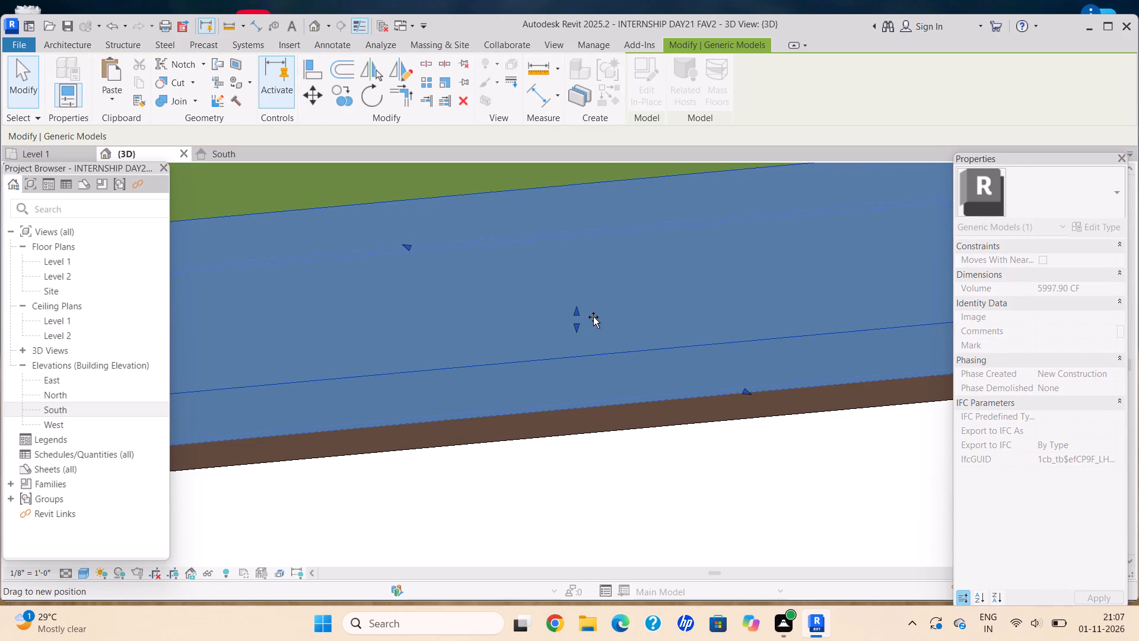
left_click_drag(593, 317, 593, 318)
Thin the wide end slab by lowering its top face close to the toposolid, and deselect the model.
scroll(462, 354, "down", 19)
middle_click_drag(278, 319, 313, 303)
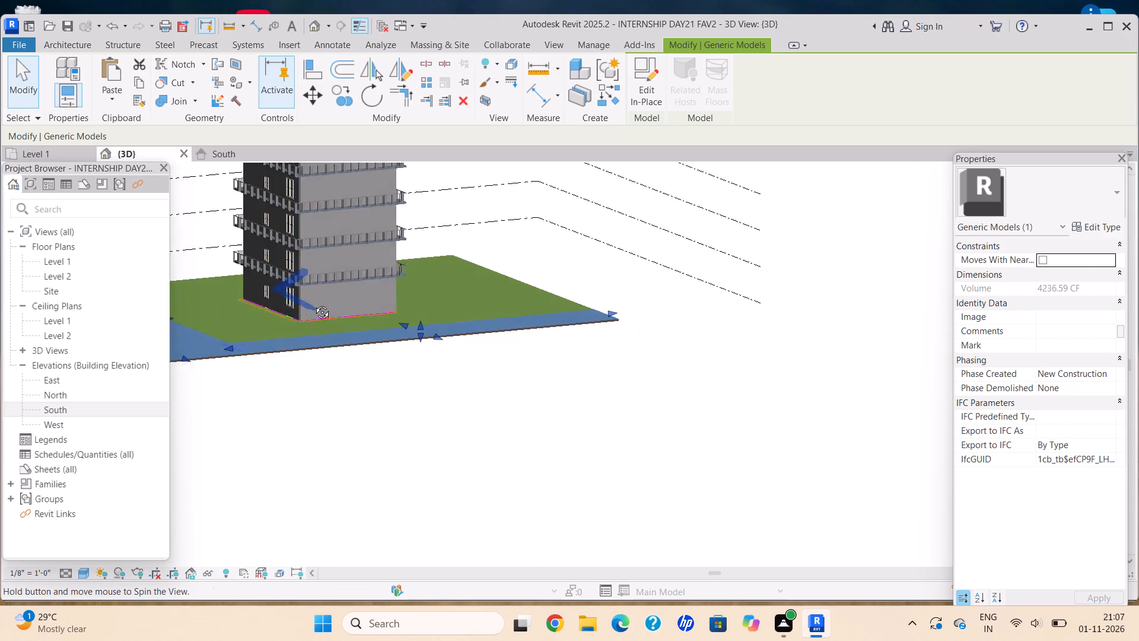
middle_click_drag(313, 303, 443, 341)
scroll(332, 389, "up", 12)
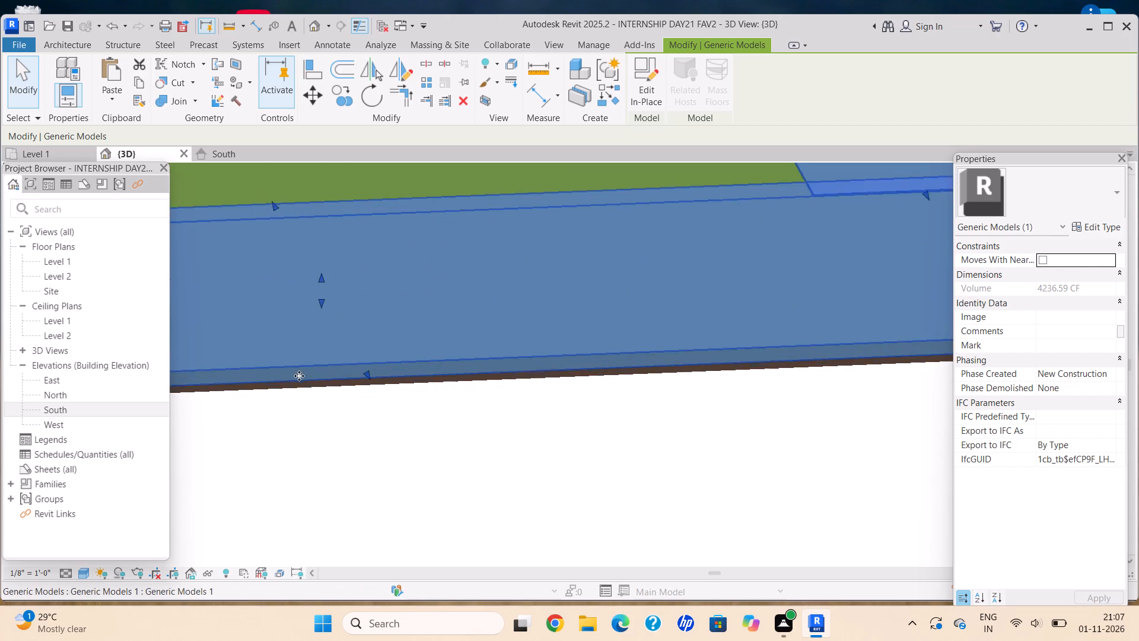
scroll(299, 376, "up", 3)
left_click_drag(332, 188, 339, 218)
scroll(513, 420, "down", 15)
middle_click_drag(308, 415, 456, 409)
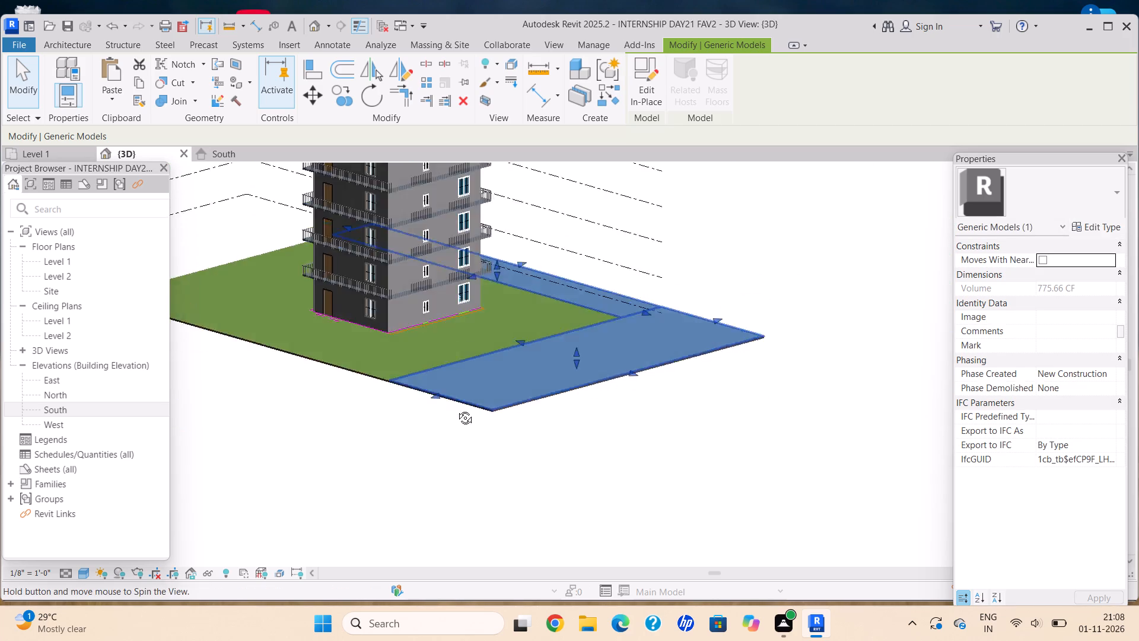
middle_click_drag(456, 409, 475, 420)
middle_click_drag(483, 426, 513, 448, "shift")
key("Escape")
Examine the thinned site slabs, toposolid and building entrance side from several angles and distances.
middle_click_drag(569, 402, 572, 404, "shift")
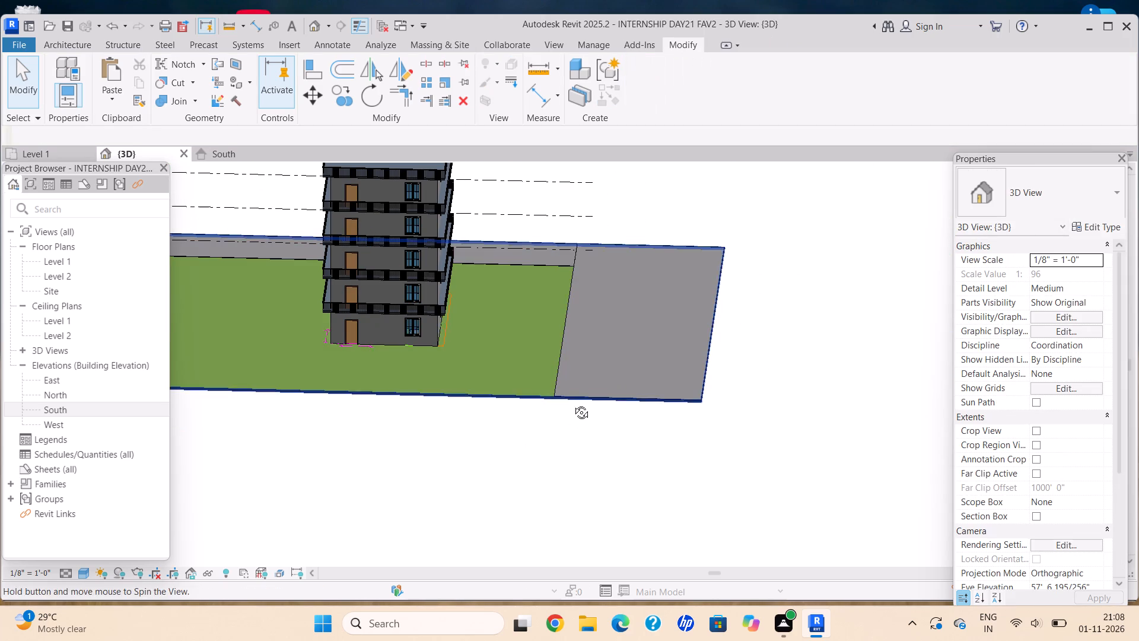
middle_click_drag(572, 404, 584, 411, "shift")
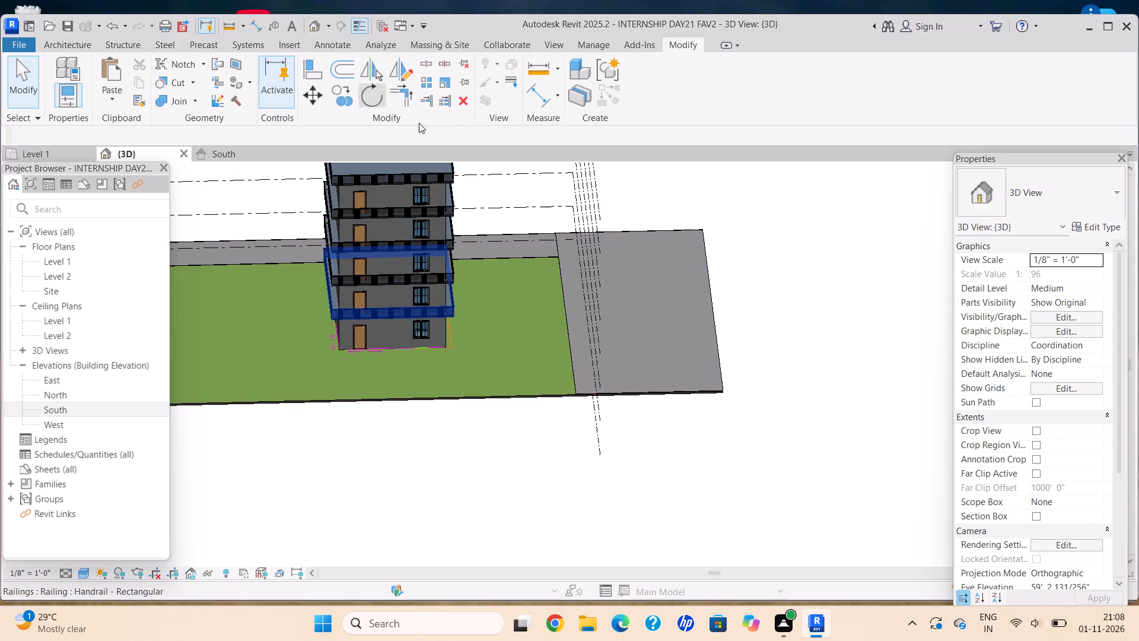
scroll(436, 119, "down", 4)
middle_click_drag(483, 161, 500, 178)
middle_click(536, 208)
middle_click_drag(485, 284, 595, 281)
scroll(433, 330, "up", 1)
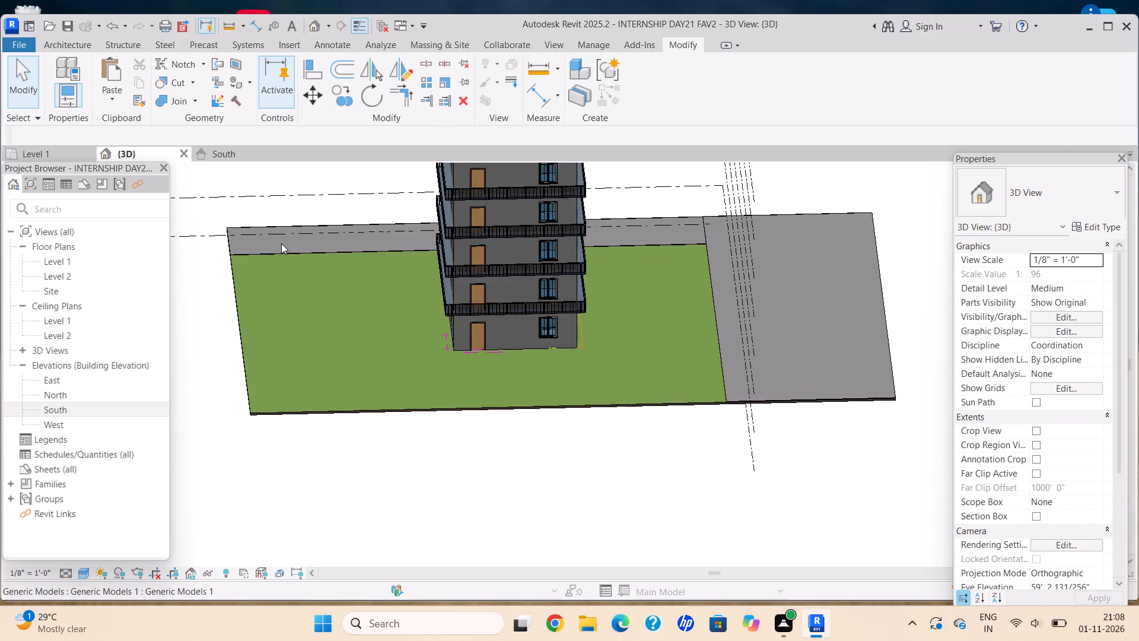
scroll(260, 252, "up", 1)
scroll(262, 252, "down", 5)
middle_click_drag(263, 251, 260, 243)
middle_click(260, 236)
scroll(262, 234, "down", 1)
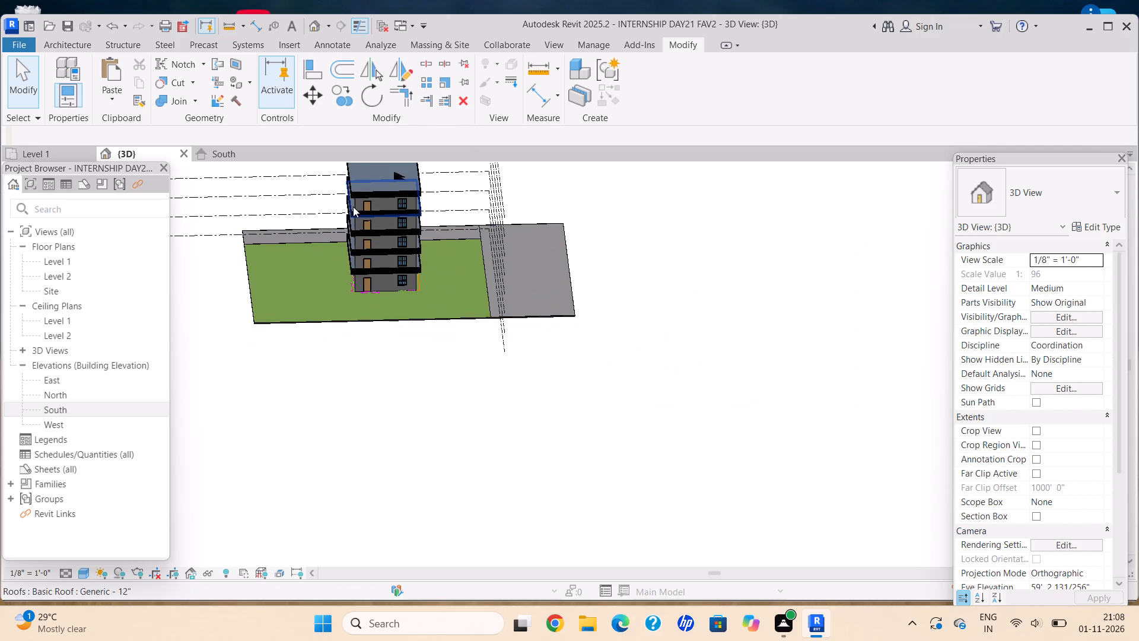
middle_click_drag(359, 210, 521, 293)
middle_click(524, 293)
scroll(492, 311, "up", 1)
middle_click_drag(475, 293, 450, 241)
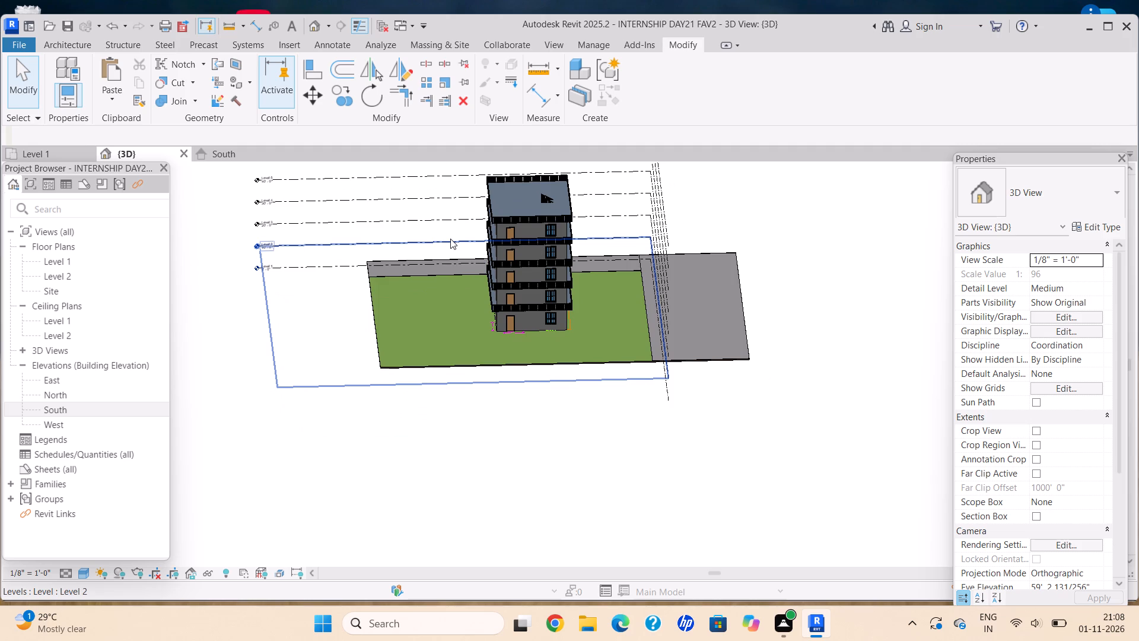
middle_click_drag(642, 372, 584, 350)
scroll(616, 335, "up", 5)
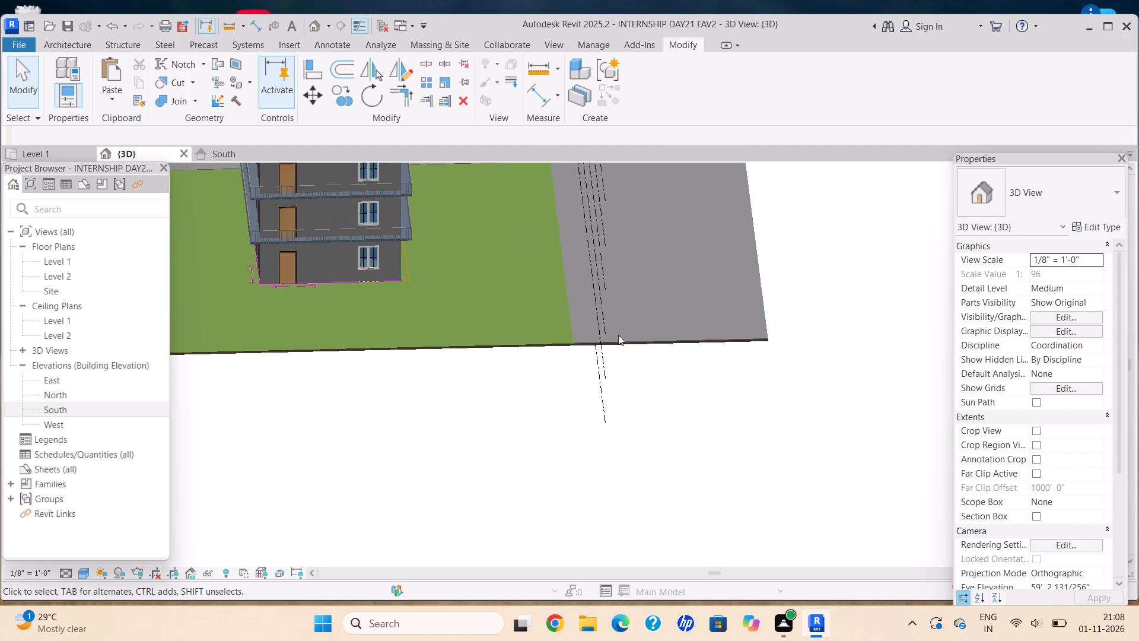
scroll(565, 335, "up", 5)
scroll(565, 335, "down", 8)
scroll(456, 340, "down", 4)
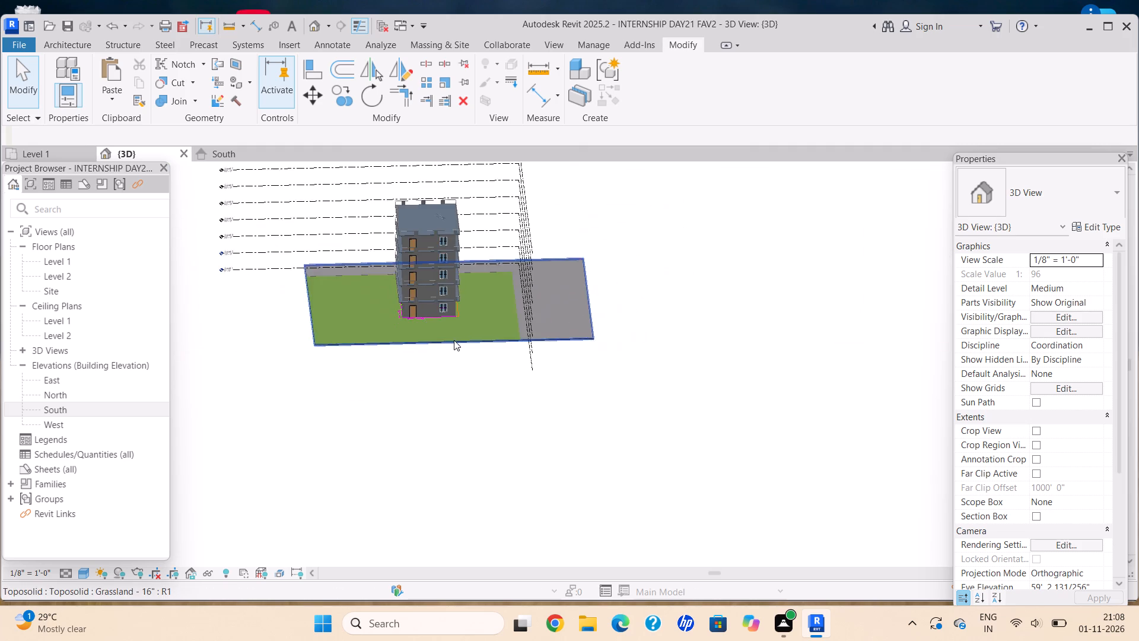
scroll(454, 340, "down", 1)
middle_click(454, 340)
middle_click_drag(551, 366, 558, 367)
middle_click(562, 369)
scroll(475, 326, "up", 5)
scroll(473, 317, "down", 1)
middle_click_drag(516, 352, 590, 404)
scroll(520, 383, "up", 1, "shift")
middle_click_drag(517, 382, 498, 373, "shift")
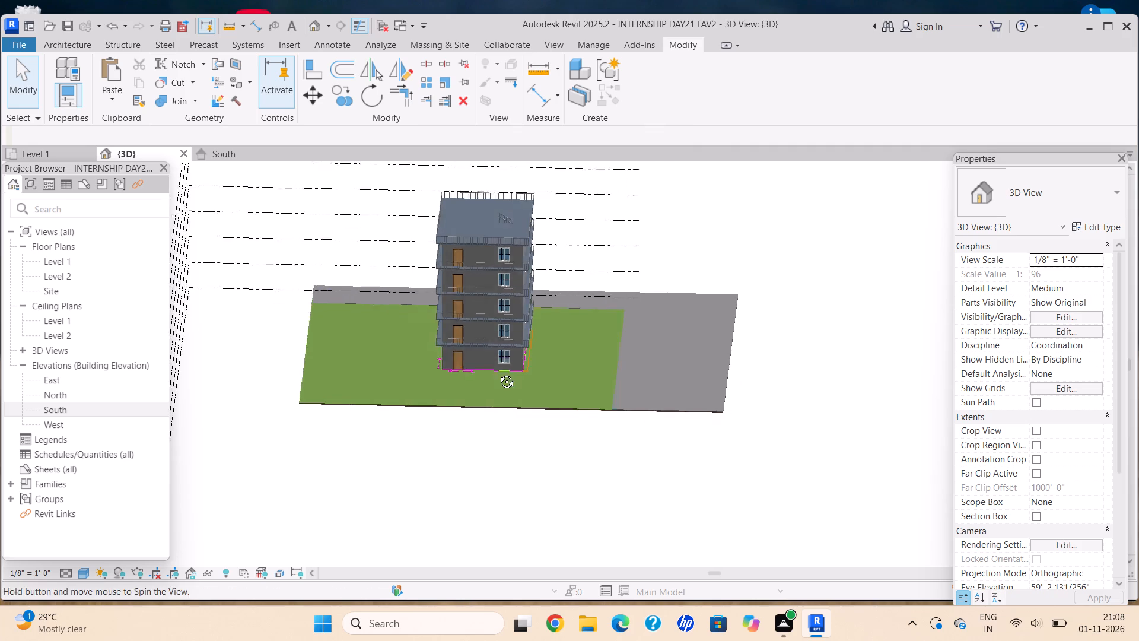
middle_click_drag(498, 373, 493, 370, "shift")
scroll(502, 364, "up", 9)
middle_click(506, 354)
middle_click(514, 356, "shift")
middle_click(518, 357, "shift")
middle_click(518, 357, "shift")
middle_click_drag(518, 357, 518, 350)
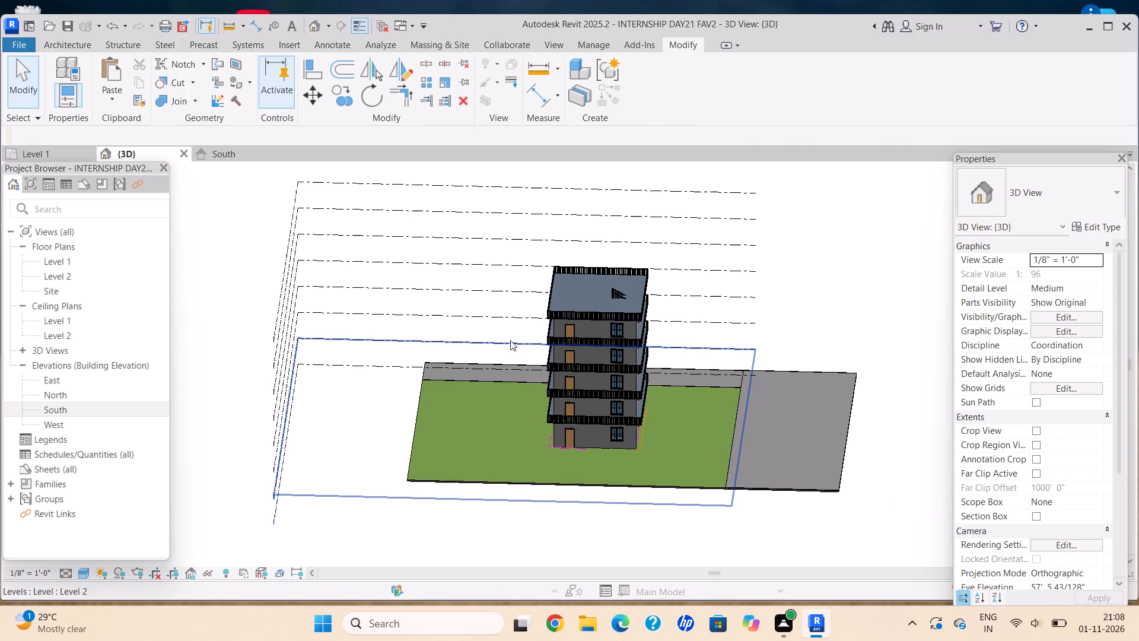
scroll(481, 355, "down", 3)
middle_click_drag(489, 356, 511, 357)
scroll(513, 357, "up", 9)
scroll(626, 385, "down", 4)
middle_click_drag(619, 377, 533, 316)
middle_click_drag(544, 415, 564, 379)
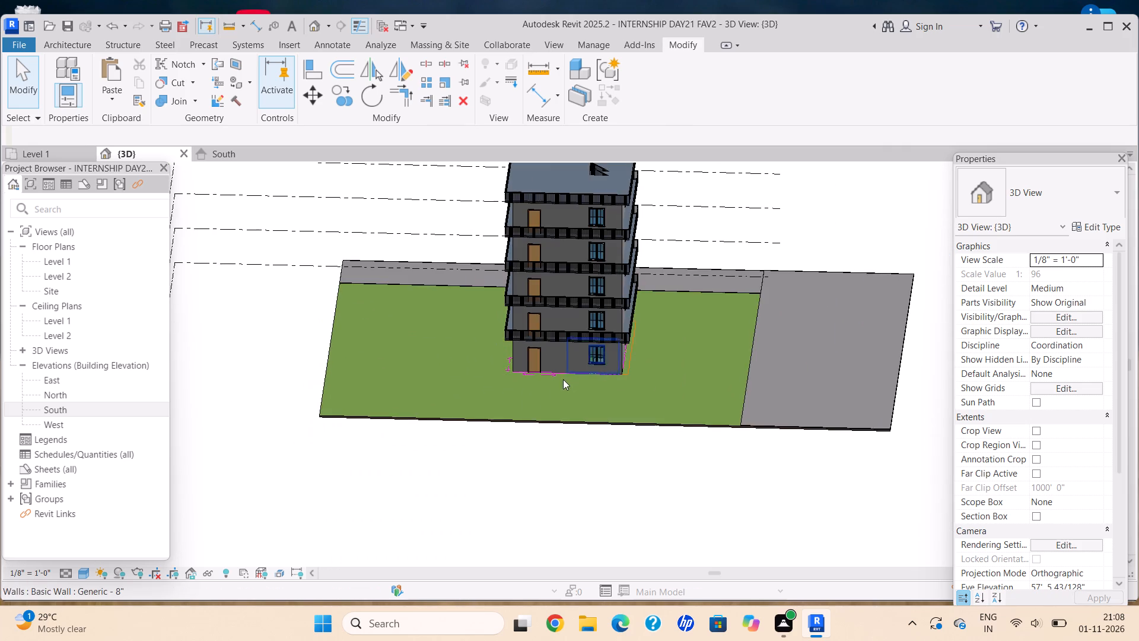
scroll(554, 412, "up", 7)
scroll(532, 426, "down", 6)
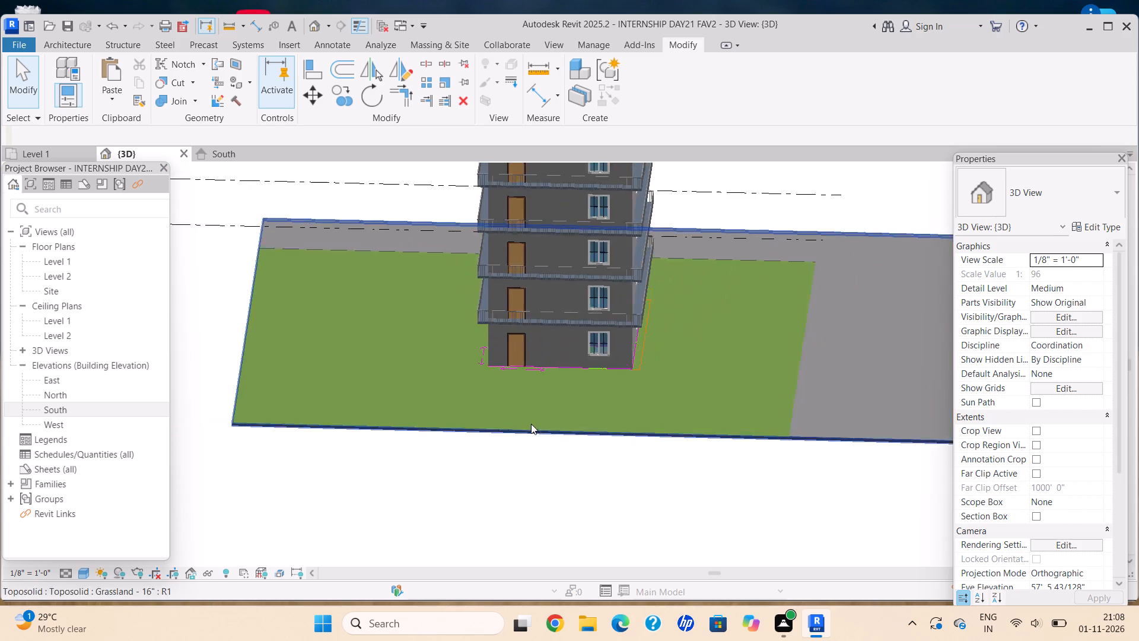
middle_click_drag(531, 424, 524, 430)
middle_click(494, 452)
scroll(494, 452, "down", 5)
middle_click(504, 402)
scroll(570, 404, "up", 7)
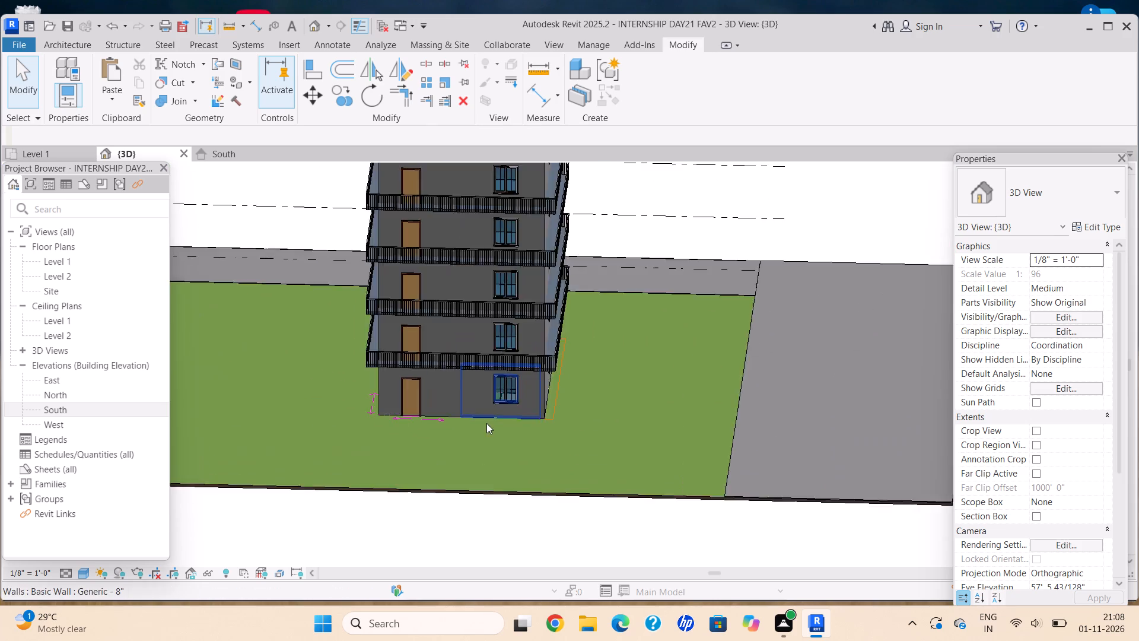
scroll(486, 423, "down", 6)
scroll(469, 461, "up", 4)
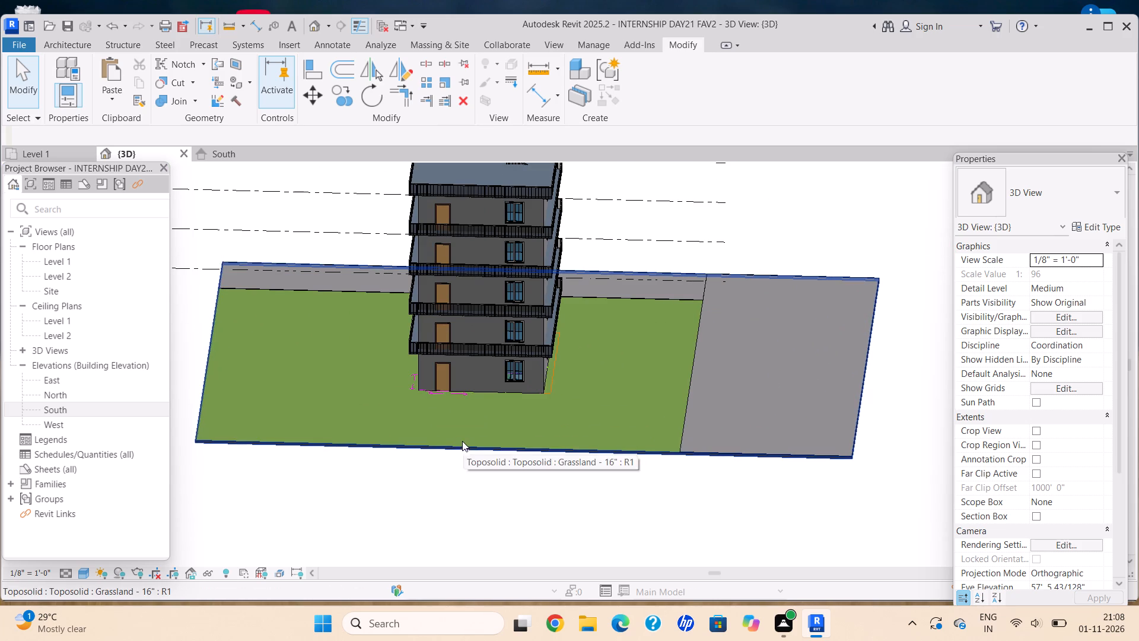
Examine the building, the toposolid edges and both thin site slabs in 3D from several angles and distances.
scroll(473, 447, "up", 5)
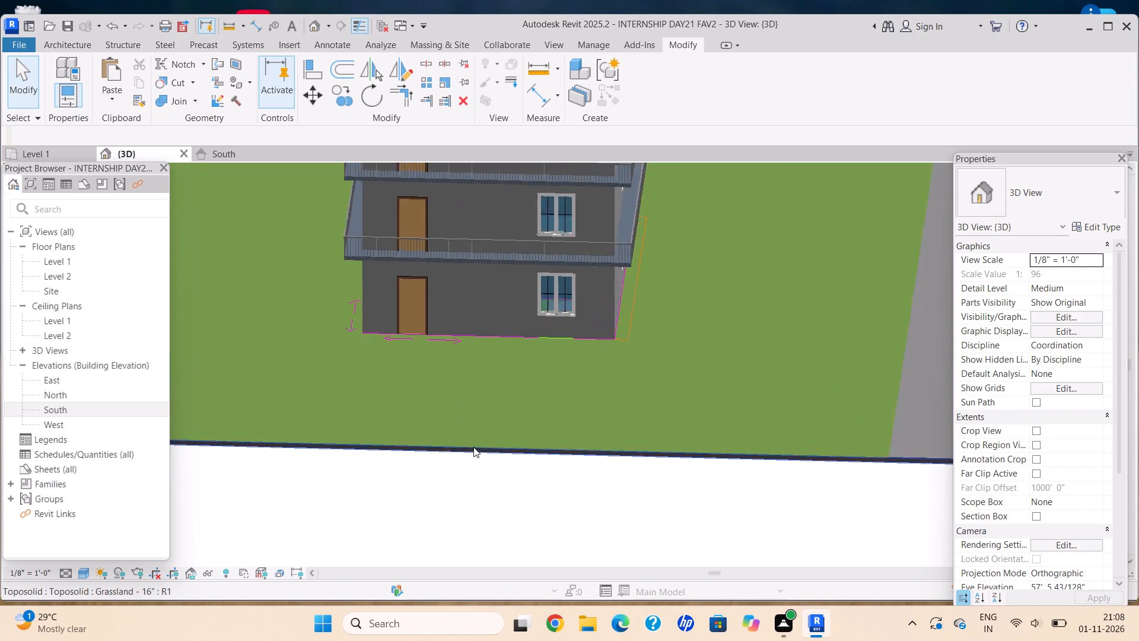
scroll(473, 447, "up", 3)
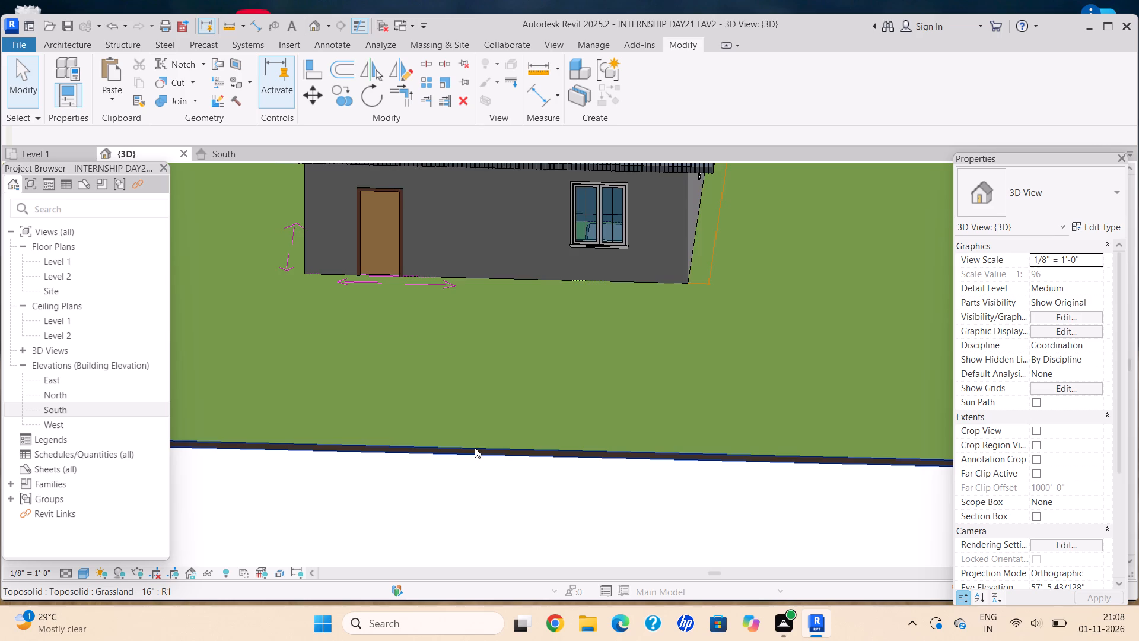
scroll(475, 448, "down", 9)
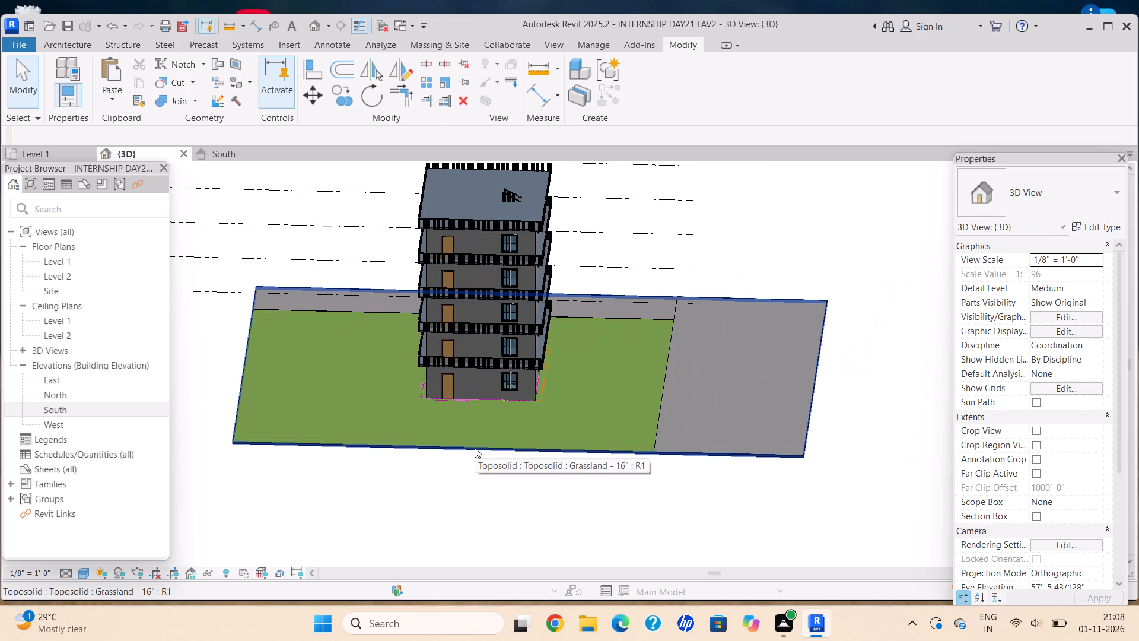
scroll(475, 448, "down", 2)
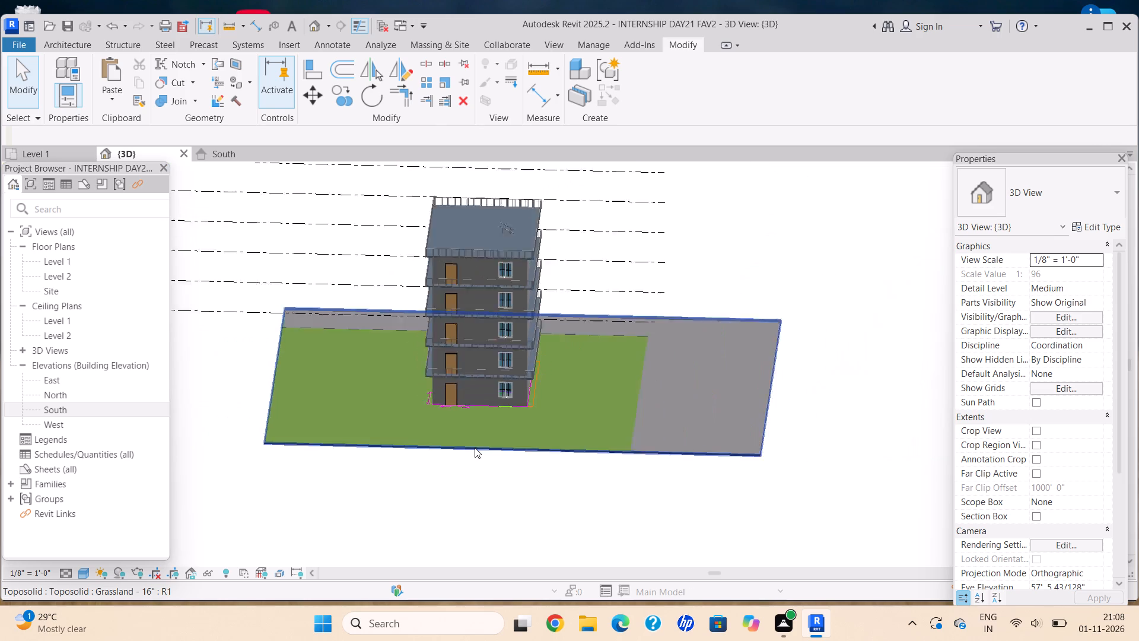
scroll(475, 448, "down", 2)
middle_click(475, 448)
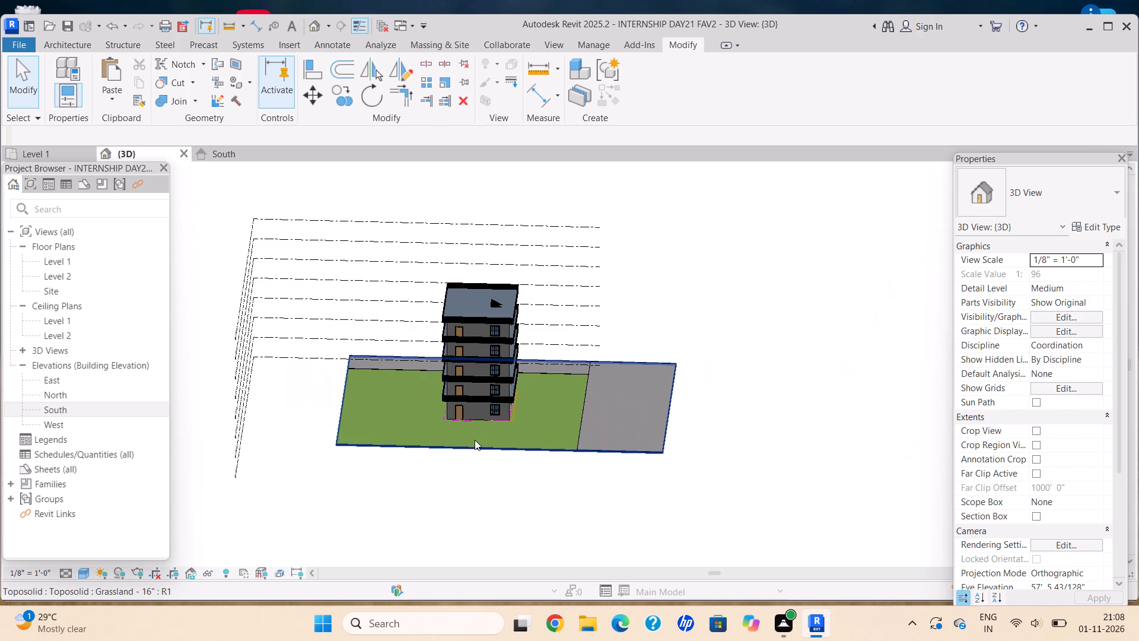
scroll(475, 440, "down", 3)
middle_click(471, 439)
middle_click_drag(471, 439, 473, 433)
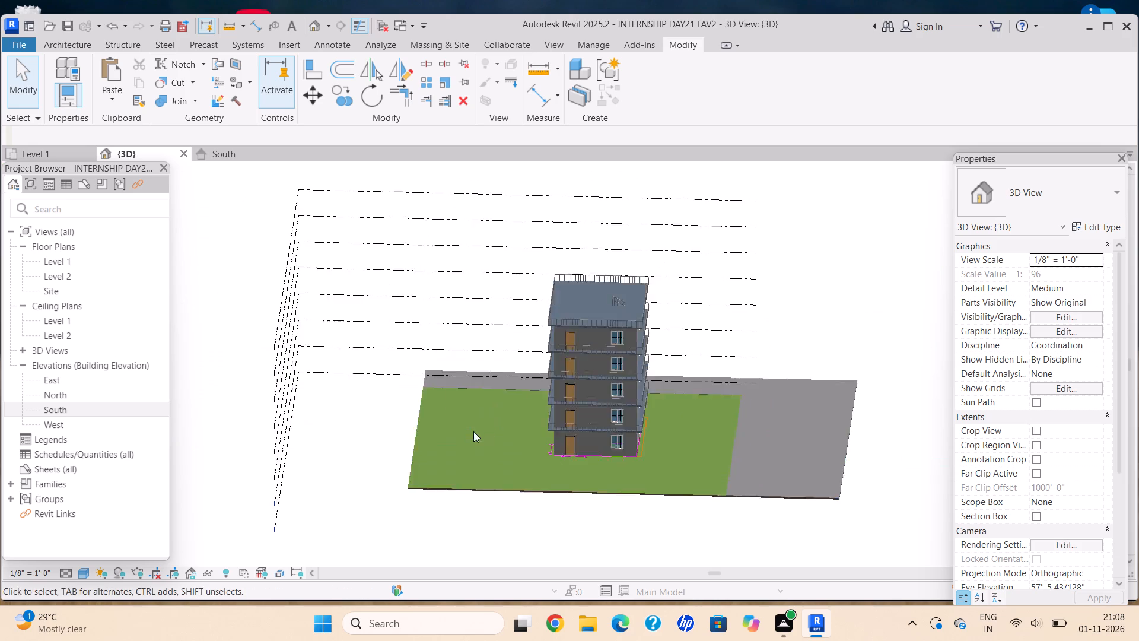
scroll(540, 440, "up", 6)
middle_click_drag(614, 448, 419, 357)
scroll(553, 377, "down", 5)
middle_click_drag(555, 378, 562, 385)
scroll(810, 446, "up", 5)
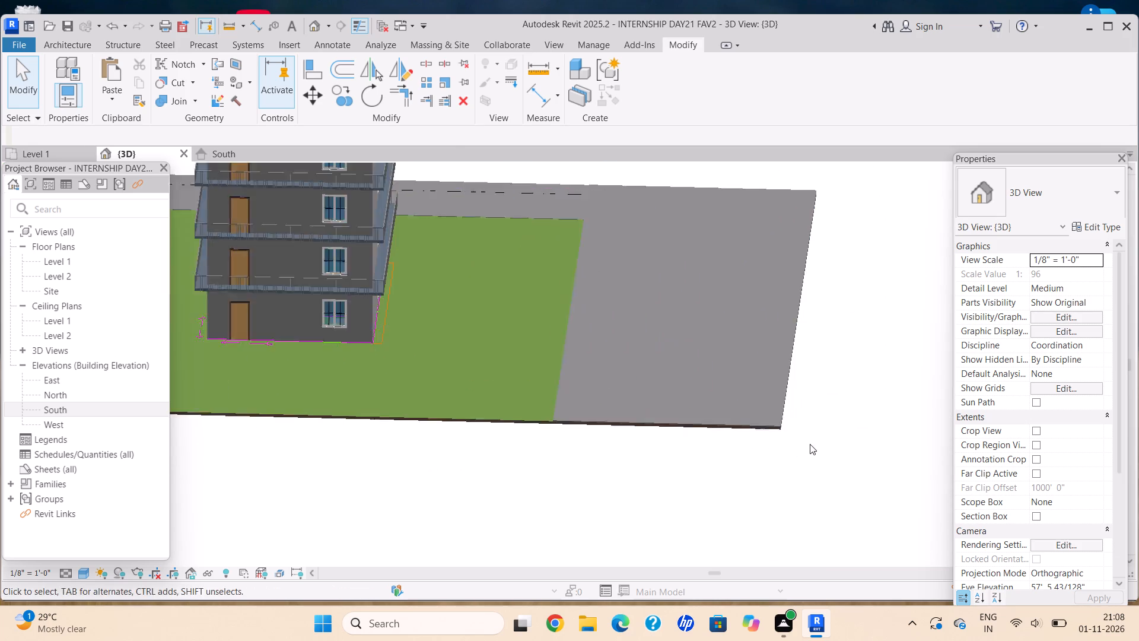
scroll(787, 426, "up", 1)
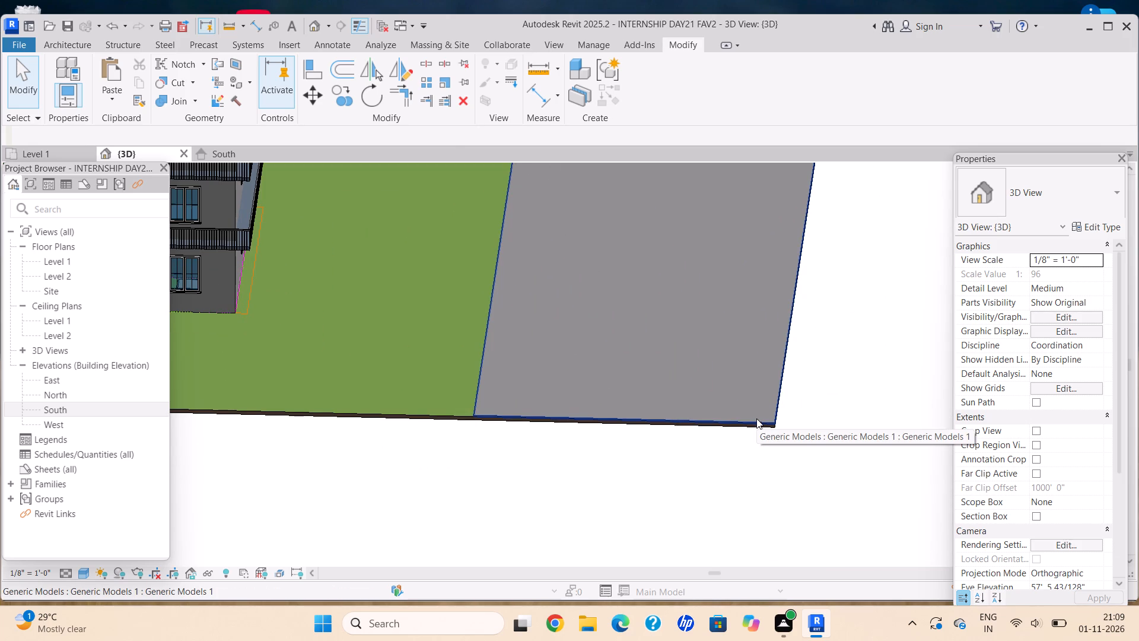
scroll(648, 402, "down", 5)
middle_click_drag(669, 410, 896, 434)
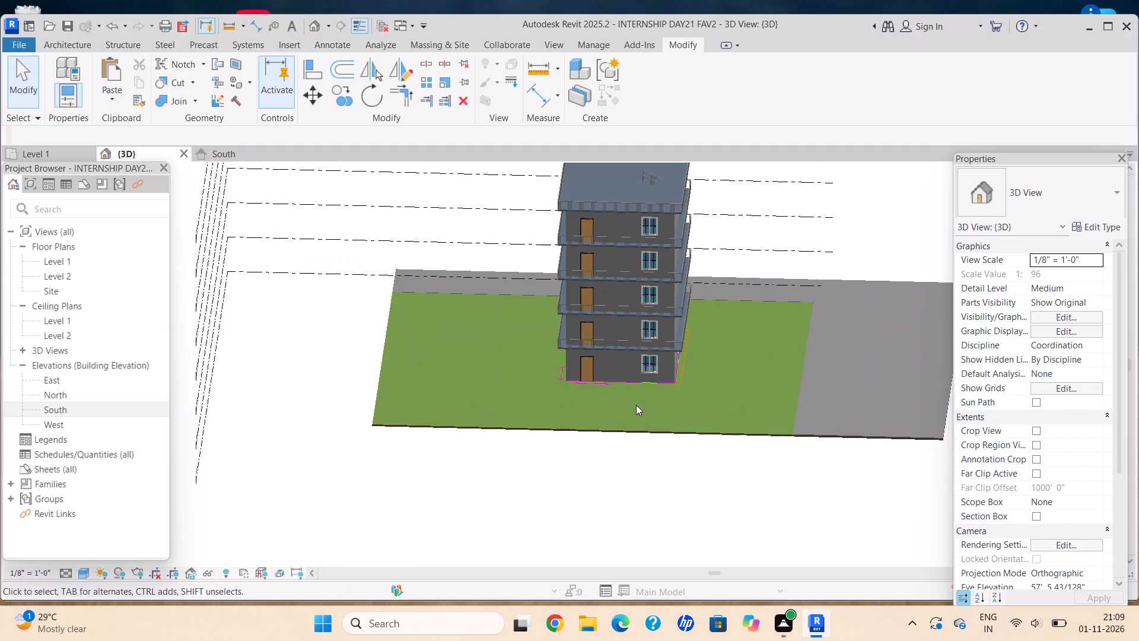
middle_click_drag(565, 398, 431, 365)
scroll(431, 365, "up", 1)
scroll(641, 351, "up", 4)
scroll(669, 370, "down", 1)
middle_click(669, 370)
middle_click_drag(647, 370, 571, 365)
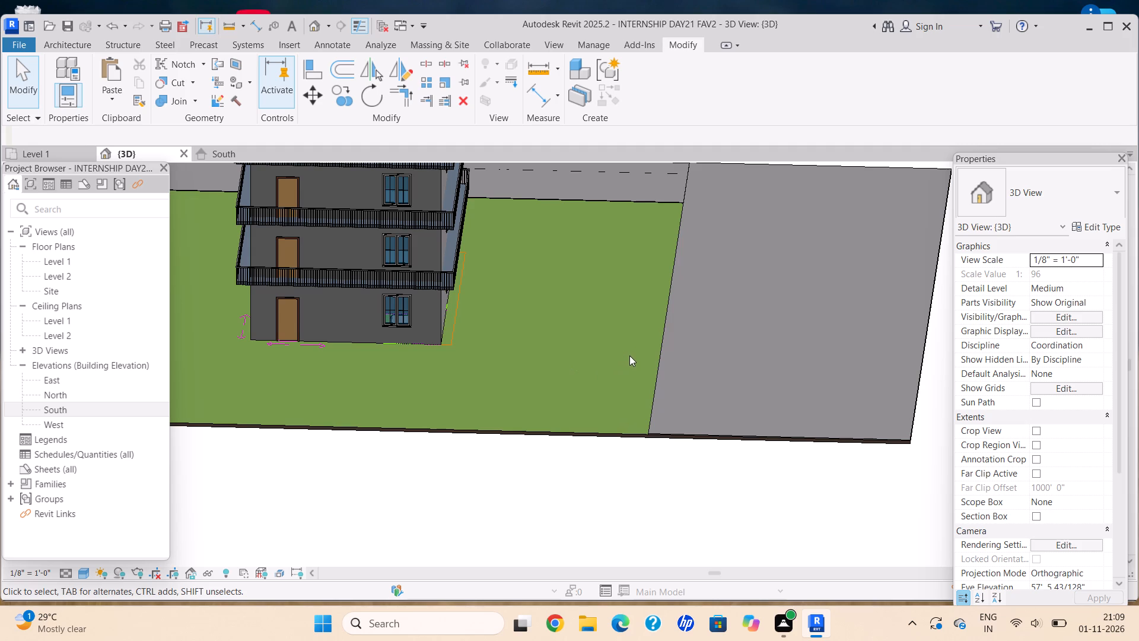
scroll(622, 346, "down", 5)
middle_click_drag(619, 342, 654, 368)
middle_click(658, 371)
middle_click_drag(481, 326, 499, 339)
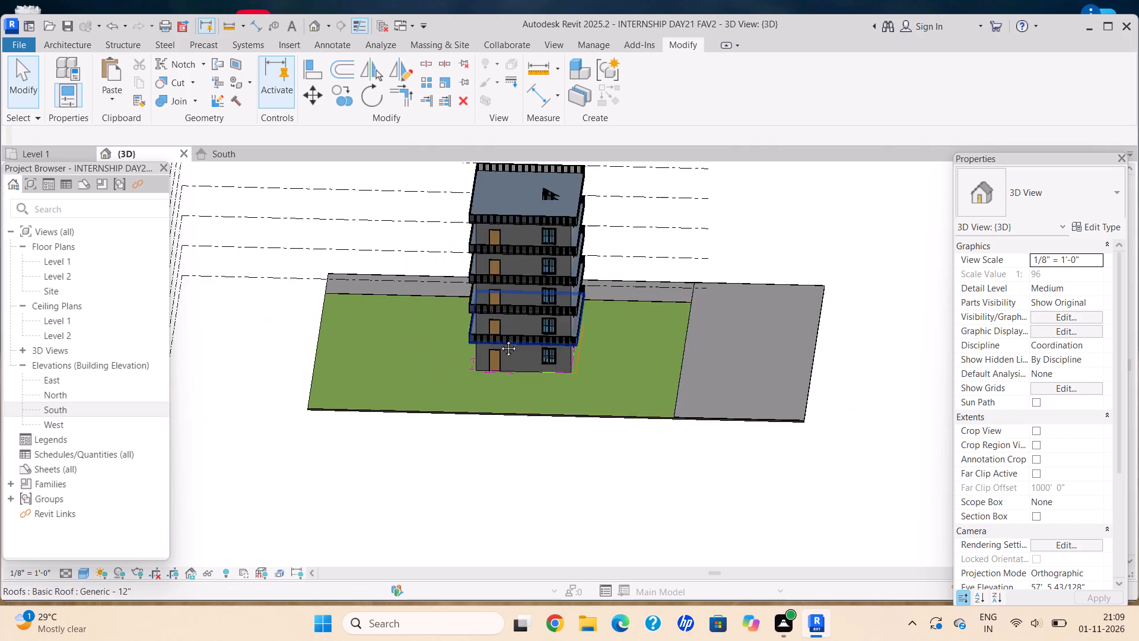
middle_click_drag(499, 339, 516, 350)
scroll(516, 351, "down", 1)
scroll(637, 348, "up", 3)
scroll(531, 378, "down", 4)
middle_click_drag(529, 369, 566, 380, "shift")
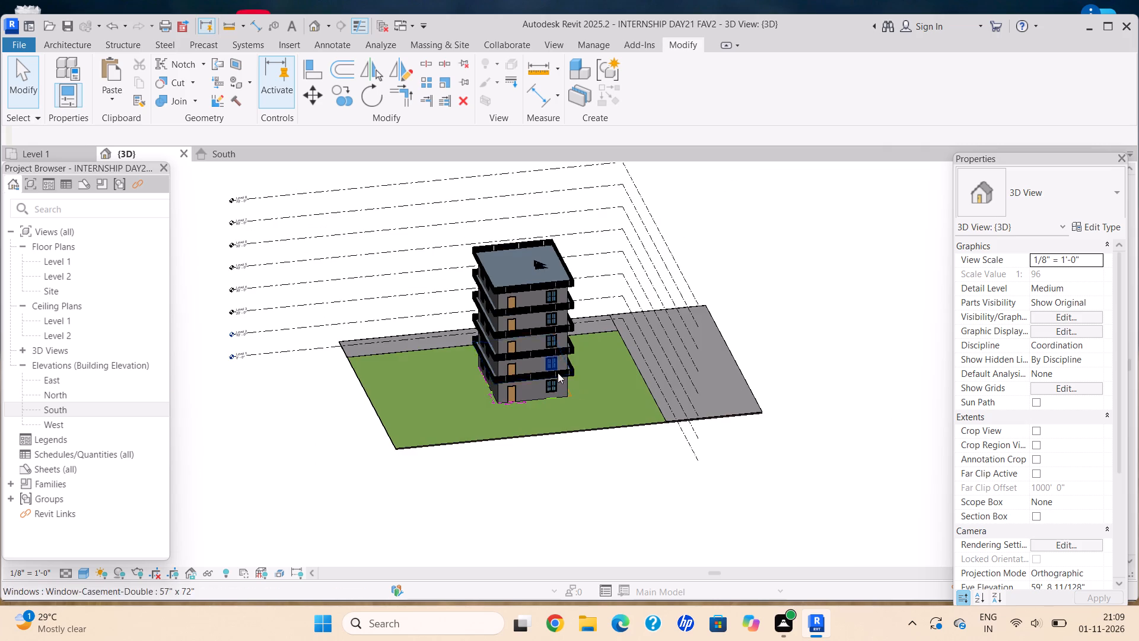
middle_click_drag(543, 367, 521, 357)
middle_click_drag(570, 375, 558, 369, "shift")
scroll(597, 353, "up", 2)
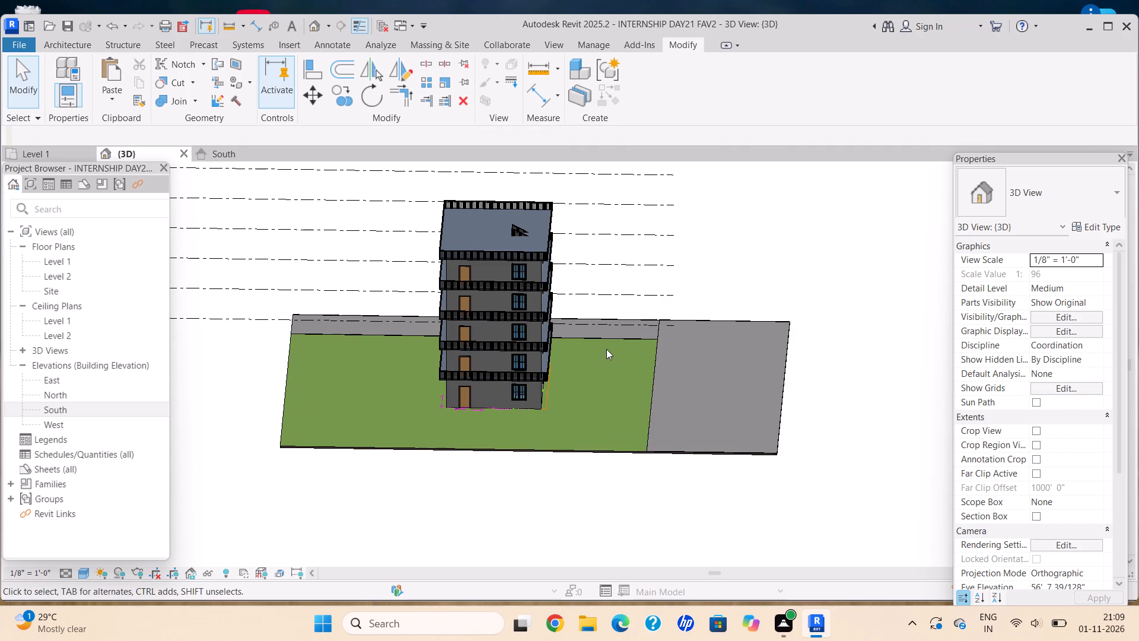
middle_click_drag(627, 332, 643, 313)
middle_click(644, 313)
middle_click_drag(529, 356, 606, 336)
scroll(607, 337, "up", 1)
middle_click_drag(610, 334, 536, 386)
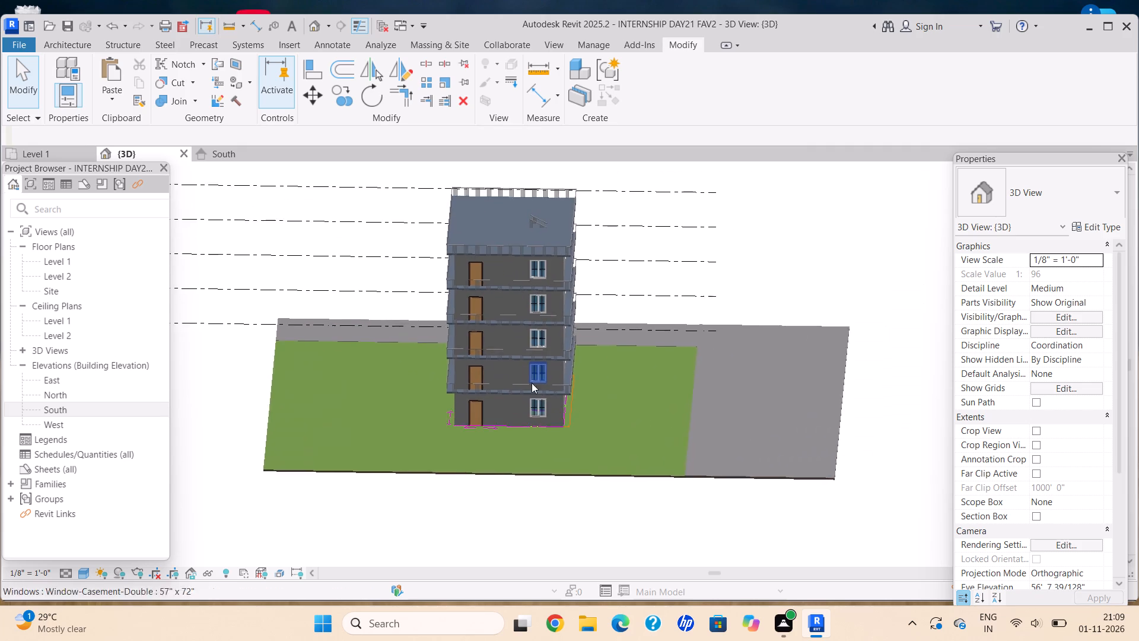
scroll(587, 360, "up", 4)
middle_click_drag(556, 380, 584, 334)
scroll(584, 334, "down", 2)
scroll(587, 377, "up", 10)
middle_click_drag(606, 487, 601, 441)
scroll(605, 468, "down", 4)
Examine the house plan and surrounding site slab outlines on the Level 1 floor plan, comparing them with the 3D view.
left_click(47, 156)
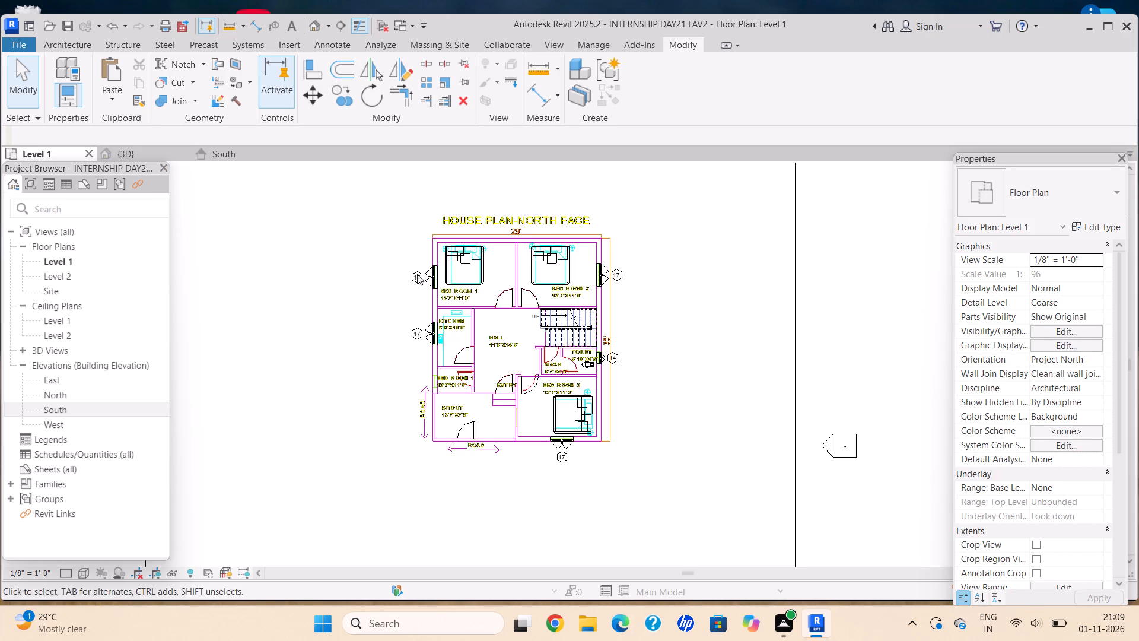
scroll(608, 331, "down", 5)
middle_click_drag(595, 316, 566, 296)
middle_click_drag(643, 261, 635, 249)
scroll(606, 239, "up", 3)
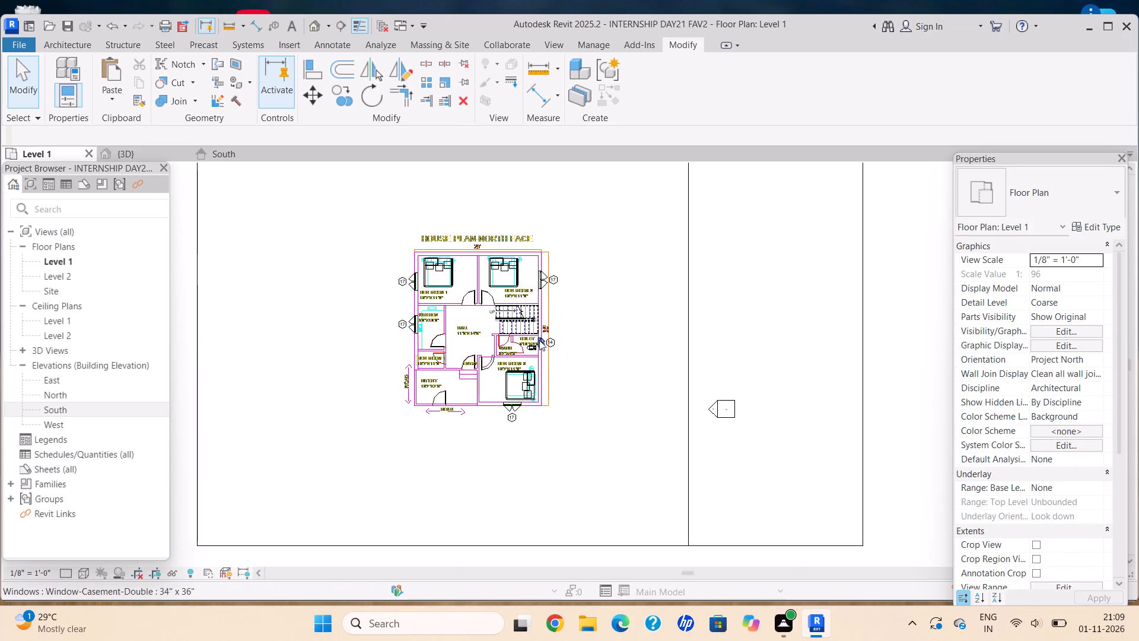
middle_click_drag(539, 340, 548, 264)
middle_click_drag(499, 211, 527, 259)
scroll(527, 259, "up", 1)
scroll(537, 198, "up", 5)
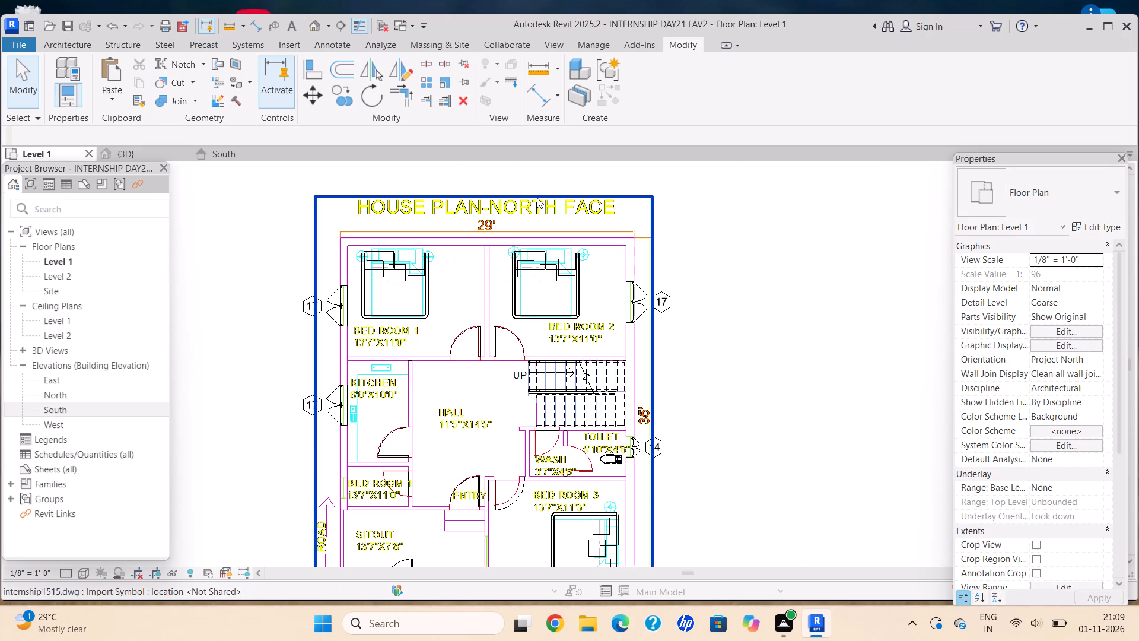
scroll(833, 325, "down", 5)
middle_click_drag(818, 313, 711, 247)
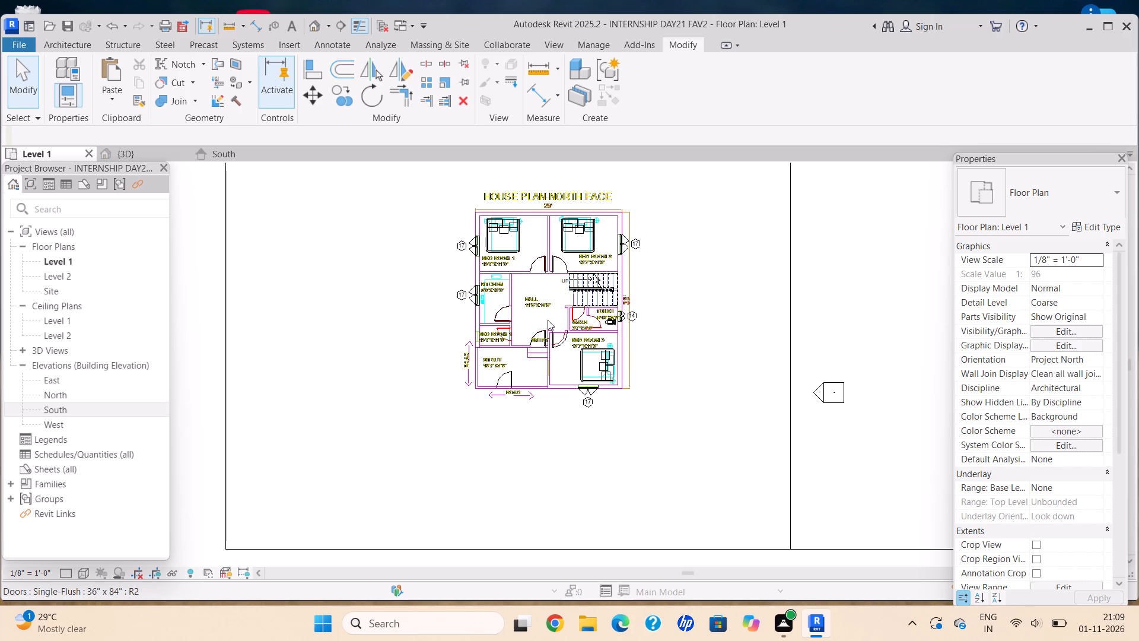
left_click(57, 46)
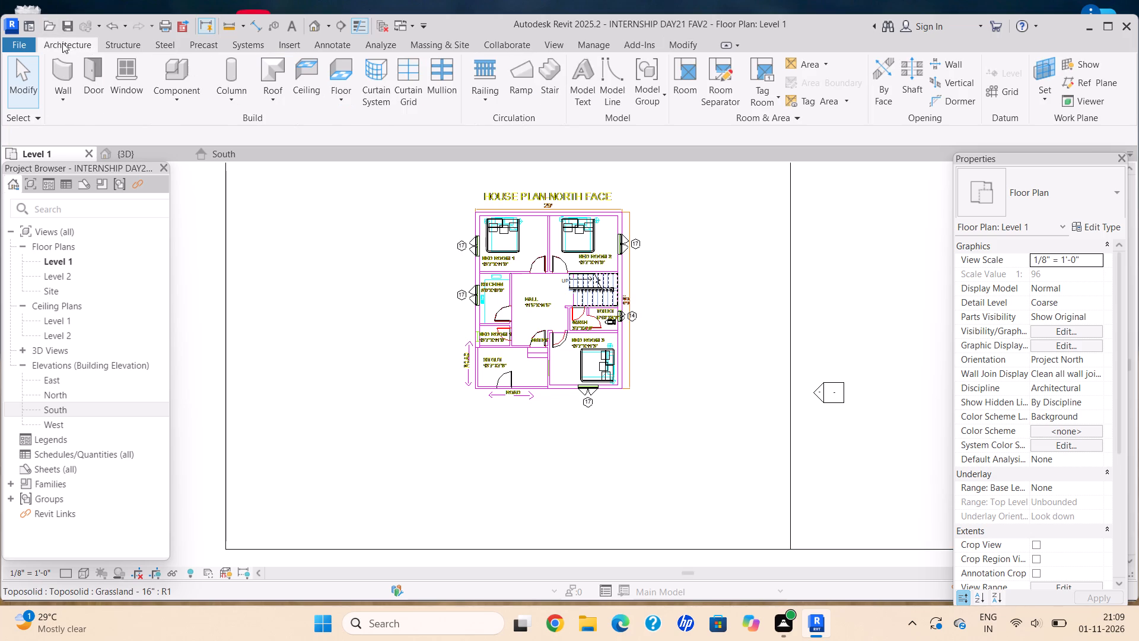
scroll(532, 354, "down", 5)
middle_click_drag(533, 357, 489, 373)
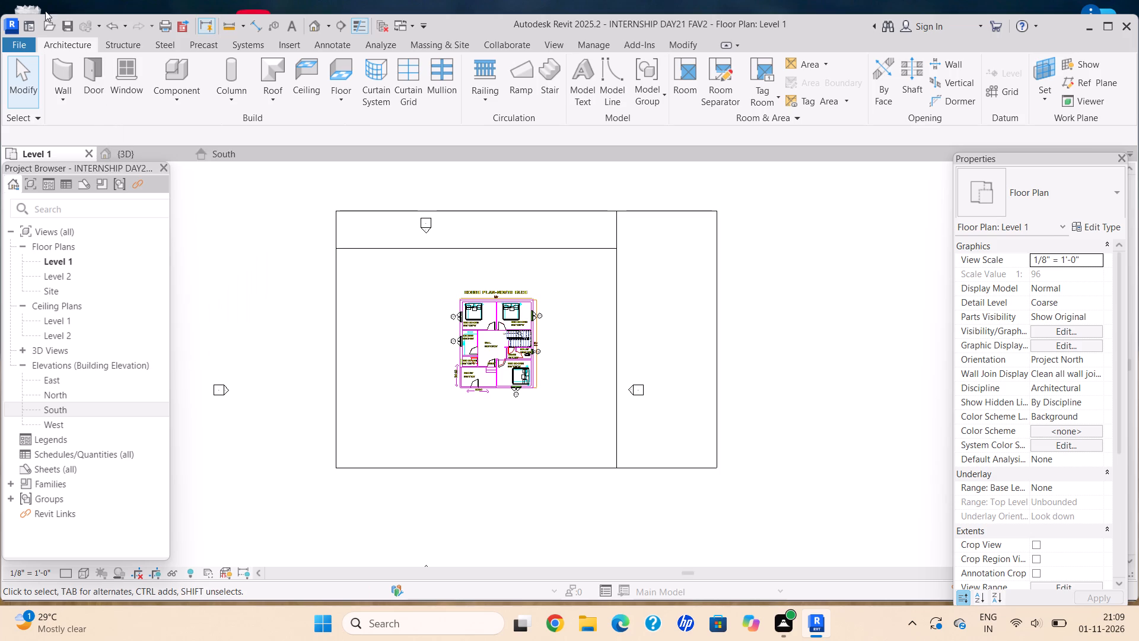
scroll(230, 238, "down", 3)
middle_click_drag(310, 249, 311, 227)
middle_click(417, 269)
middle_click(425, 272)
scroll(492, 185, "up", 1)
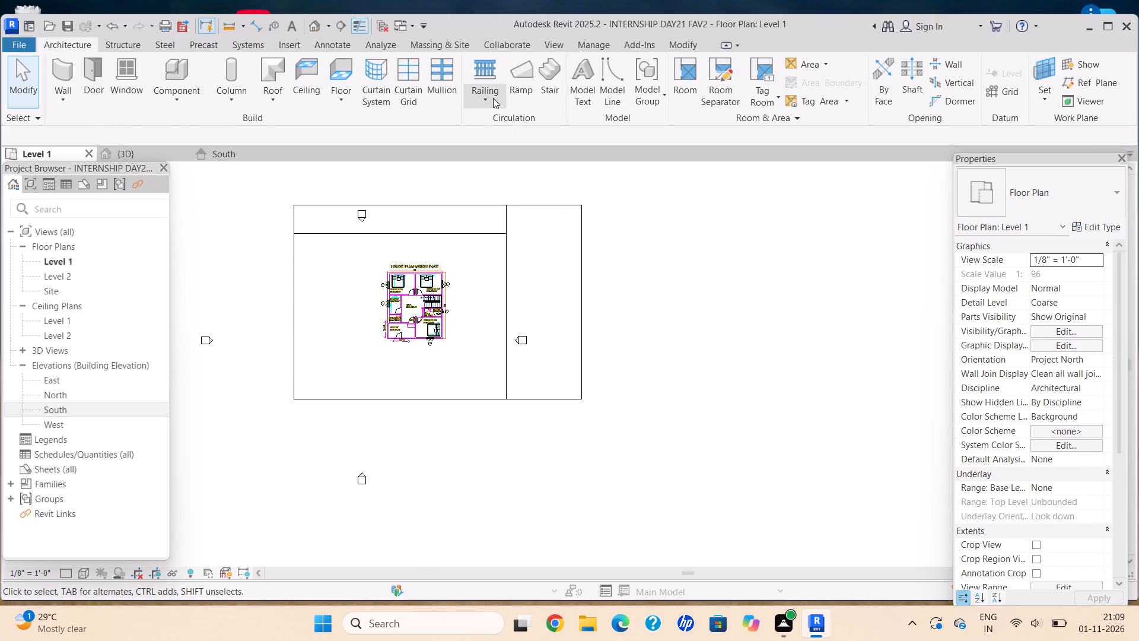
middle_click_drag(384, 234, 384, 226)
left_click(136, 154)
scroll(469, 324, "down", 5)
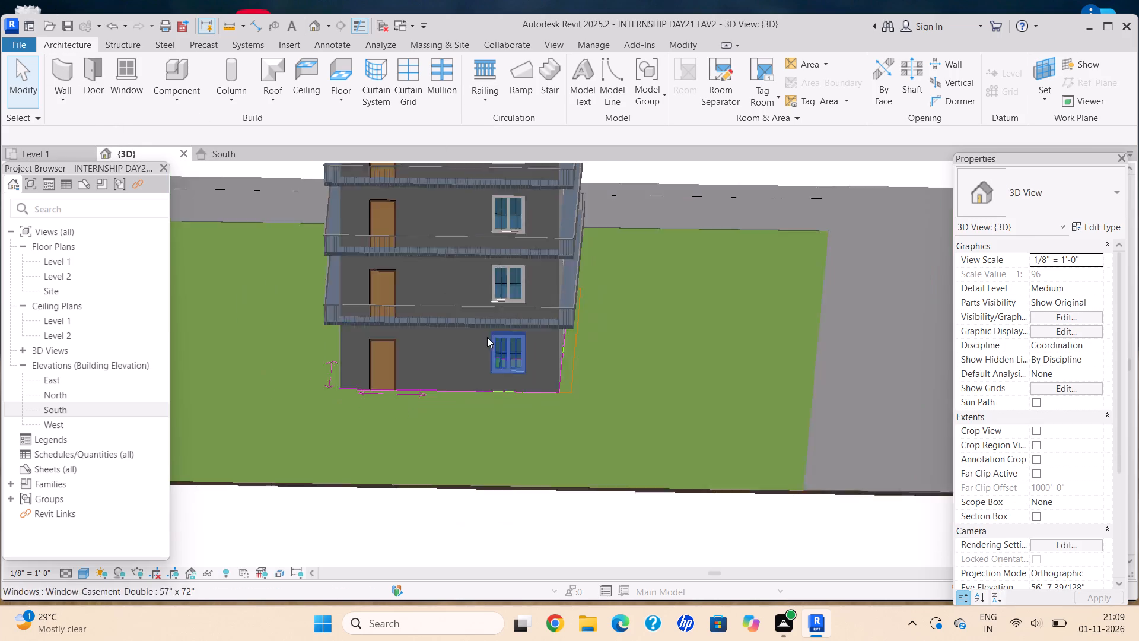
middle_click_drag(488, 337, 499, 347)
left_click(55, 153)
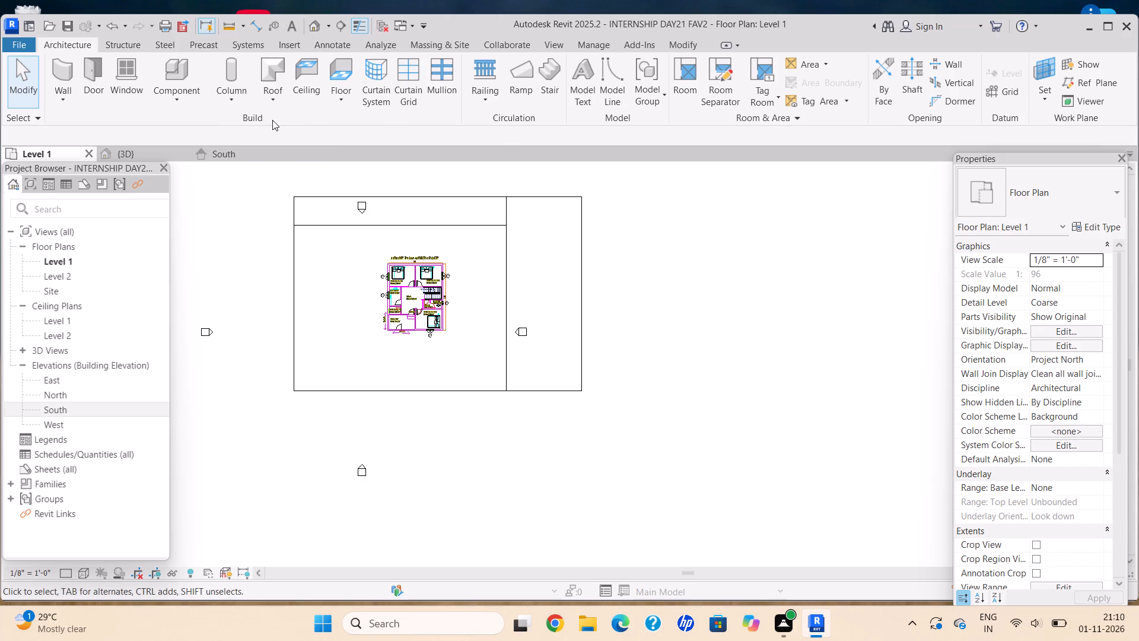
scroll(510, 242, "down", 2)
middle_click(510, 248)
middle_click(502, 256)
scroll(508, 232, "up", 2)
scroll(460, 249, "up", 4)
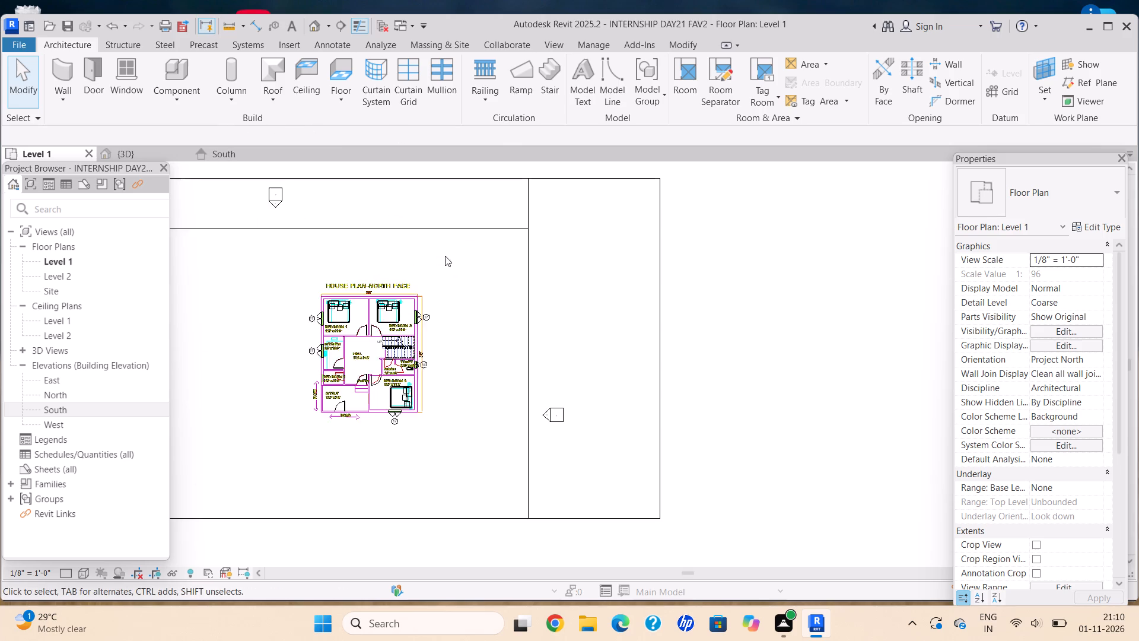
scroll(411, 268, "down", 5)
middle_click_drag(408, 268, 413, 261)
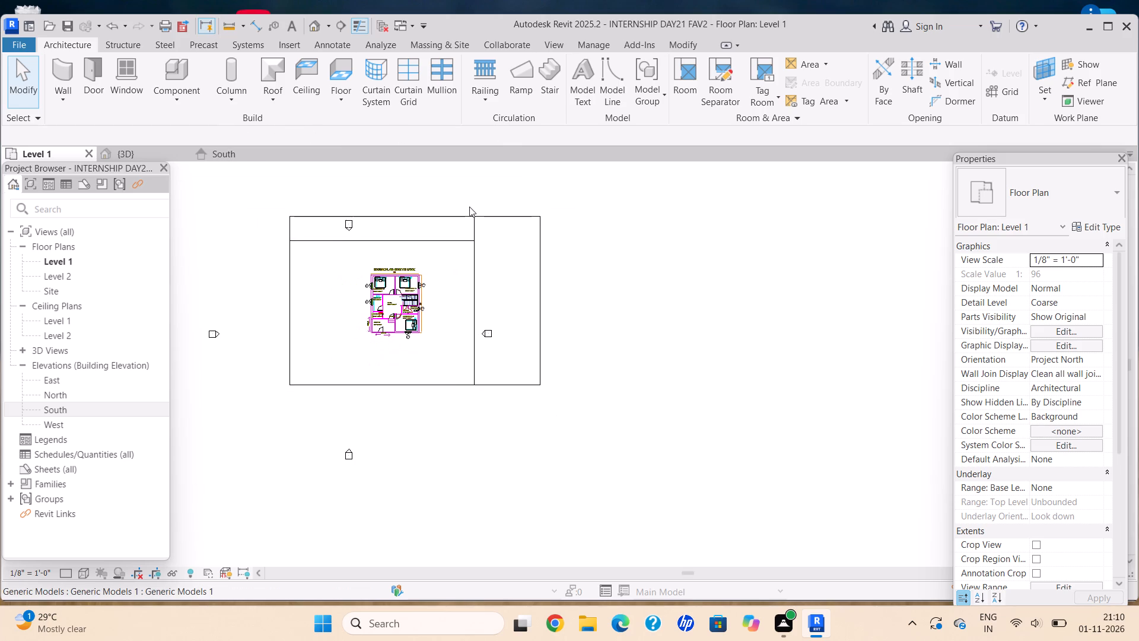
Start a rectangular floor boundary on Level 1 and clear the Structure layer's thickness in the Generic - 12" floor type.
left_click(72, 42)
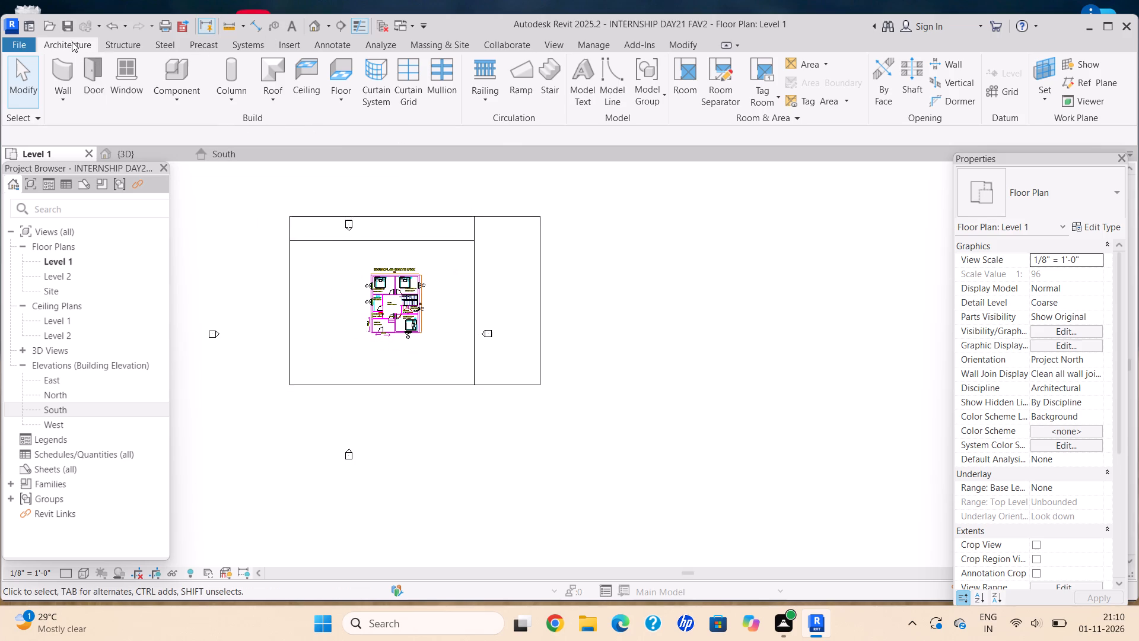
left_click(78, 49)
left_click(74, 46)
scroll(460, 217, "down", 2)
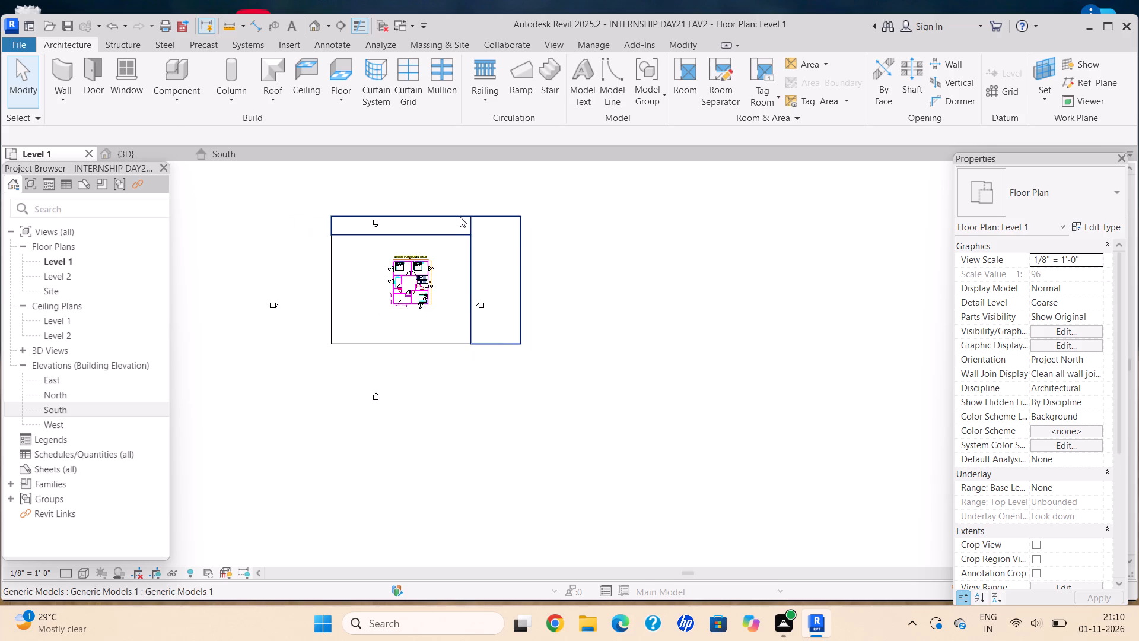
middle_click_drag(465, 220, 483, 224)
scroll(463, 288, "up", 5)
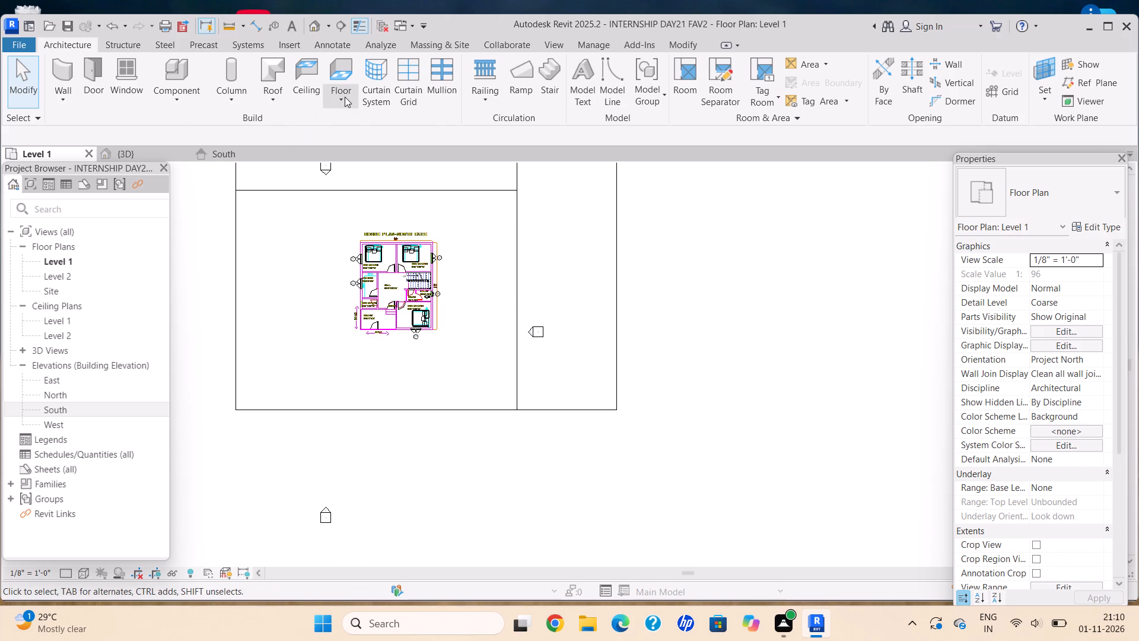
left_click(345, 97)
left_click(369, 125)
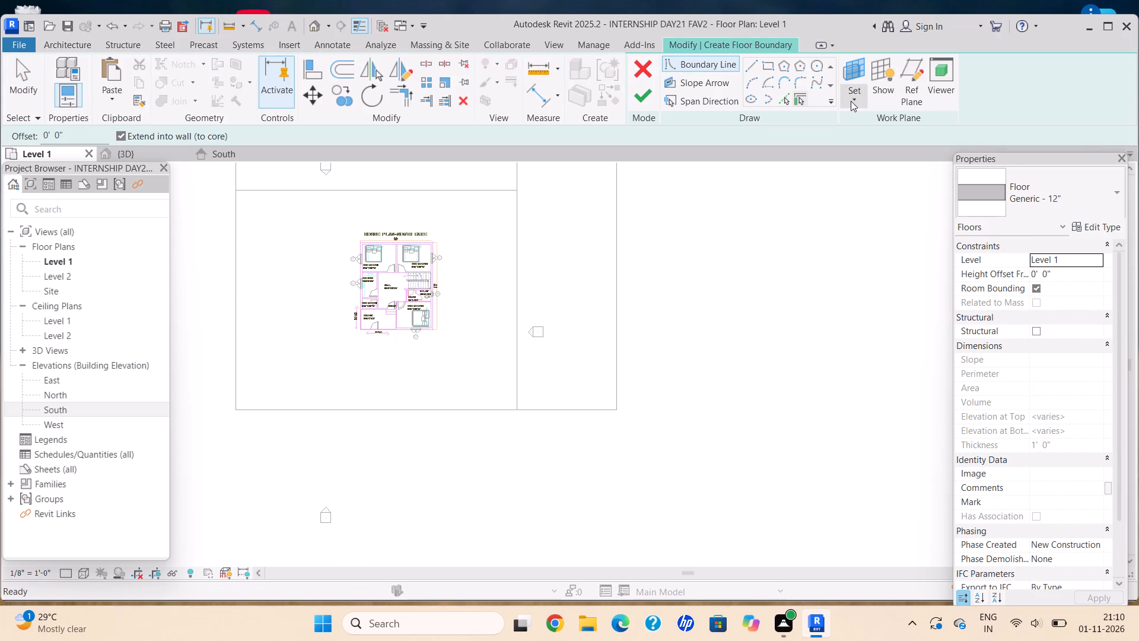
left_click(768, 67)
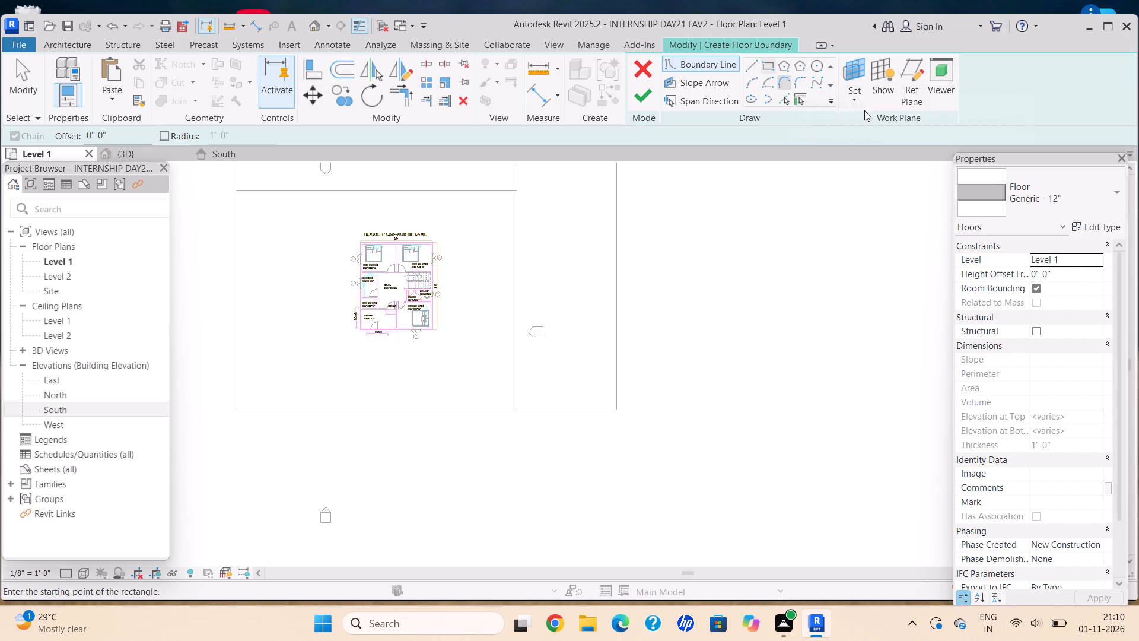
left_click(1108, 230)
left_click(835, 227)
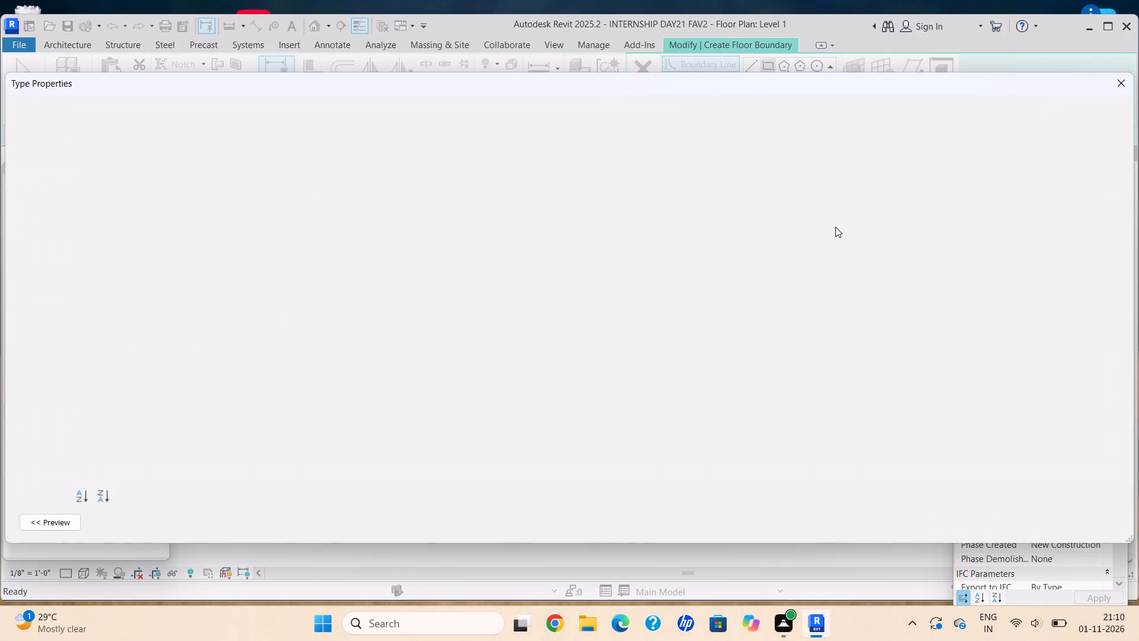
left_click(533, 227)
key("BackSpace")
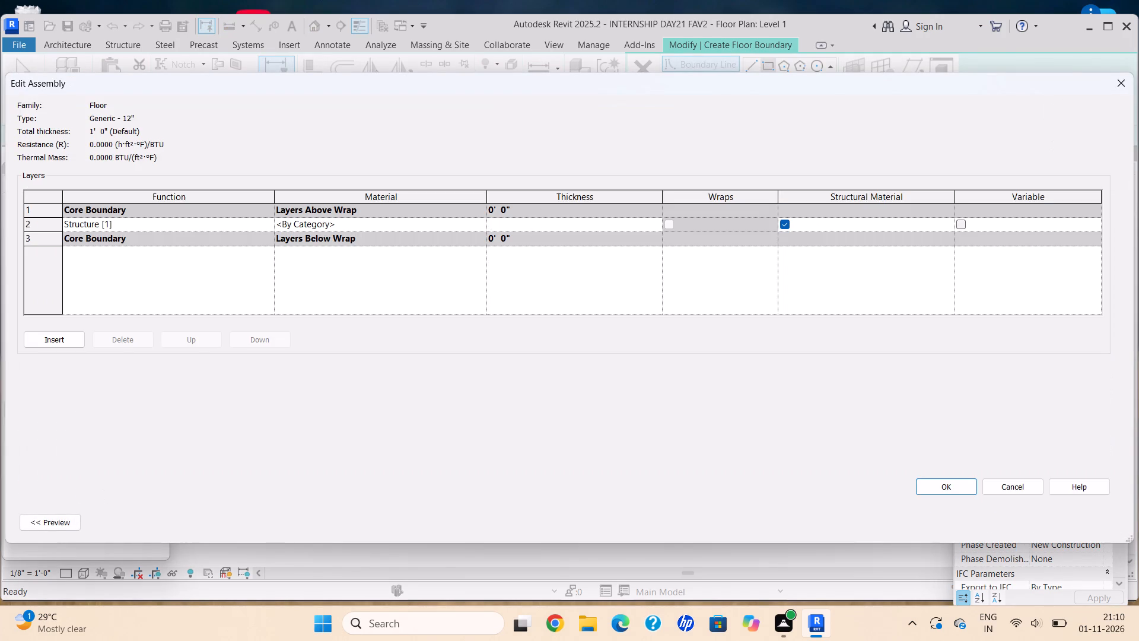
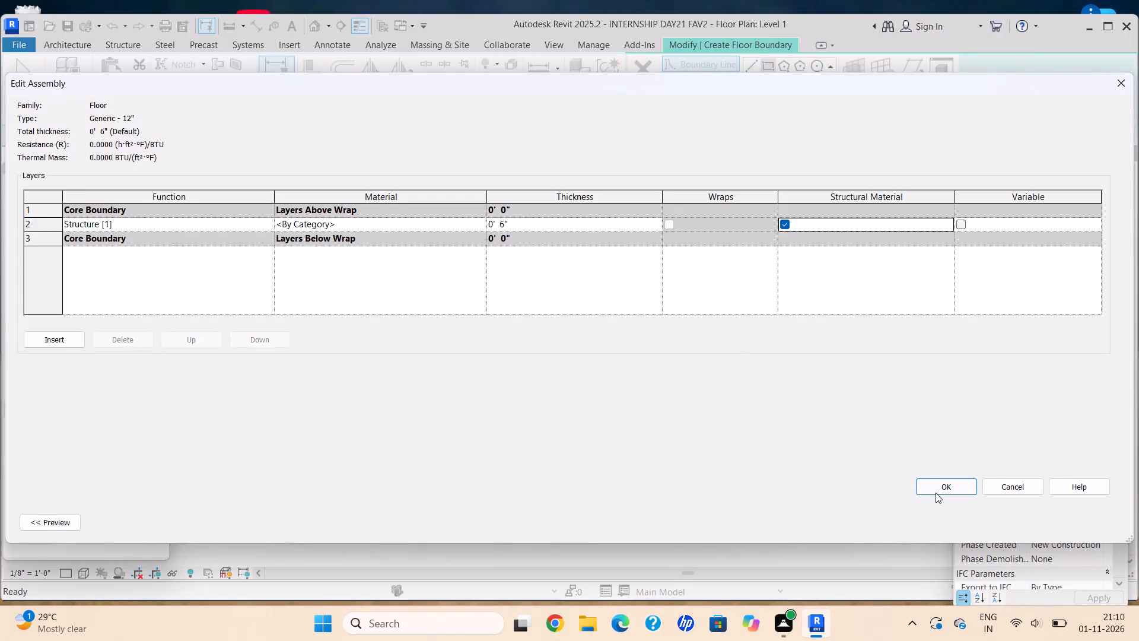
Apply the 6" Structure layer thickness to the Generic - 12" floor type.
left_click(936, 493)
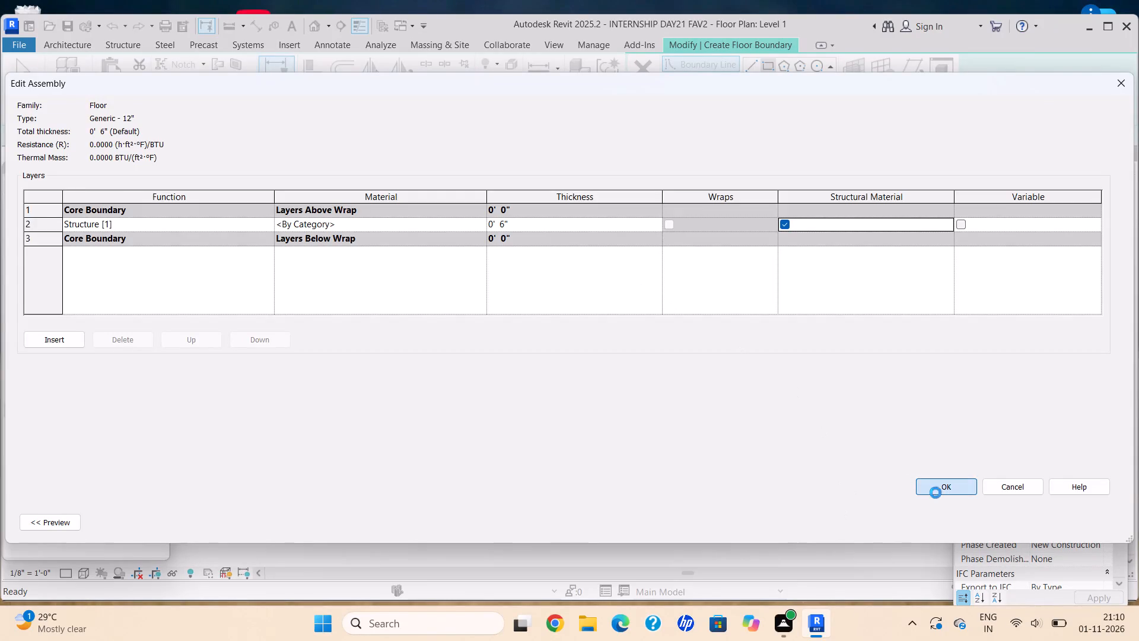
left_click(1094, 533)
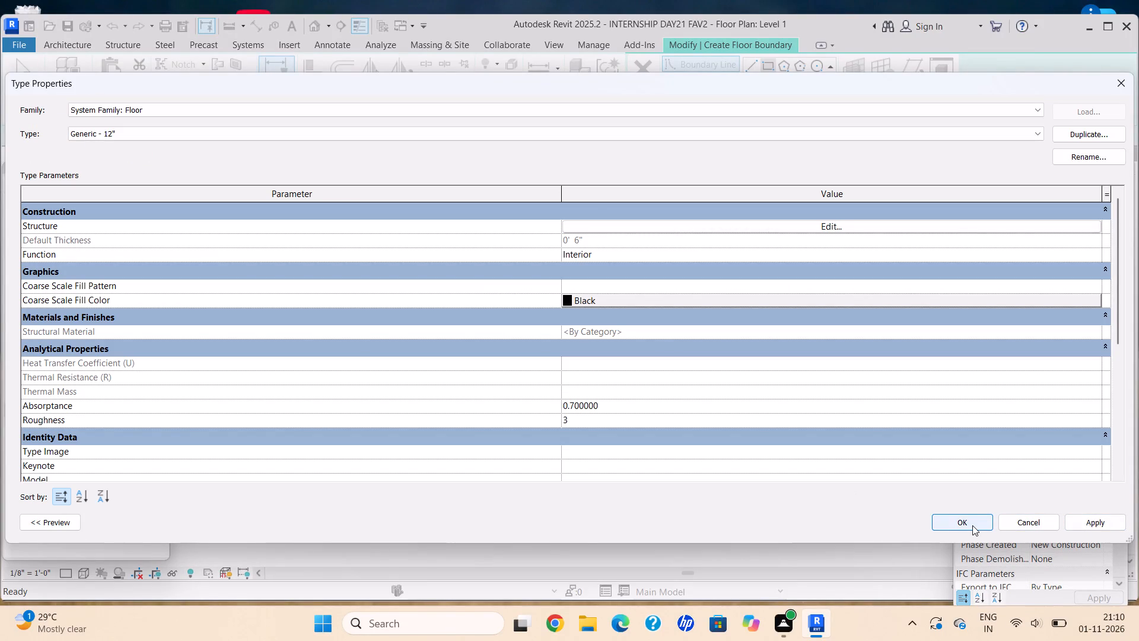
left_click(1106, 527)
left_click(960, 518)
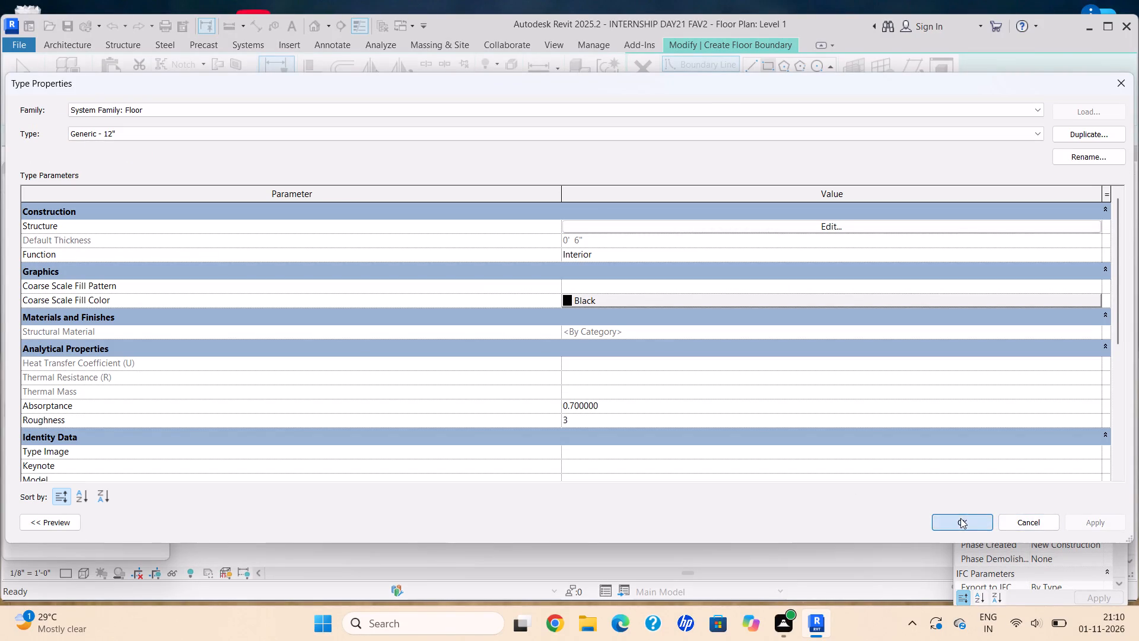
Draw a 29' by 35' rectangular floor boundary on Level 1 along the house's outer wall corners and finish the floor.
scroll(437, 223, "up", 13)
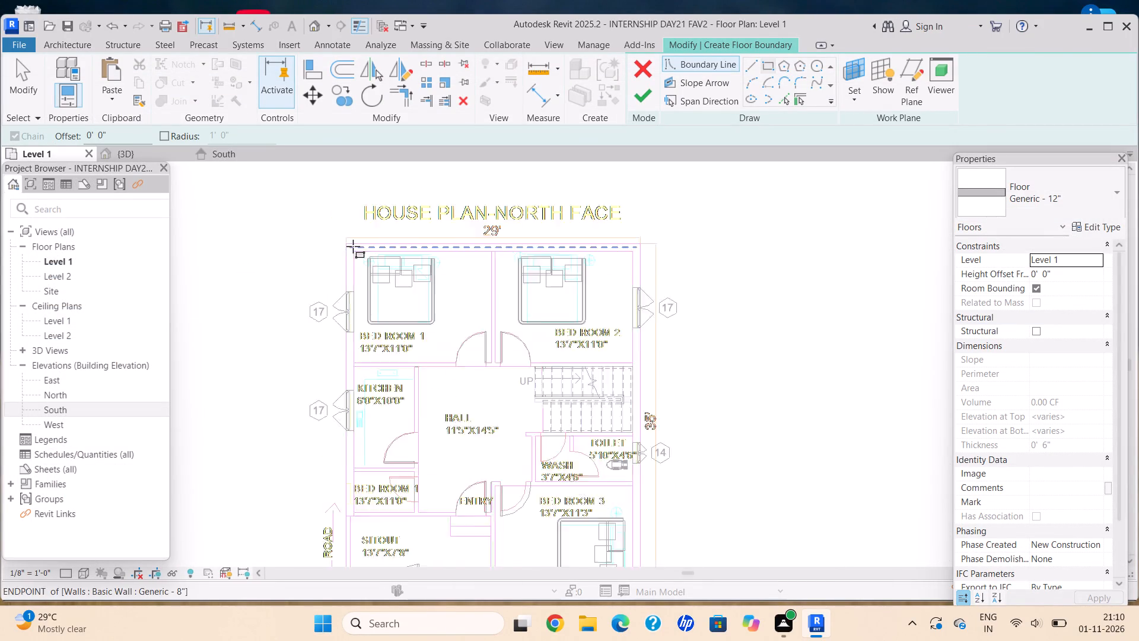
scroll(353, 246, "up", 8)
left_click(356, 226)
scroll(619, 449, "down", 4)
middle_click_drag(599, 429, 521, 328)
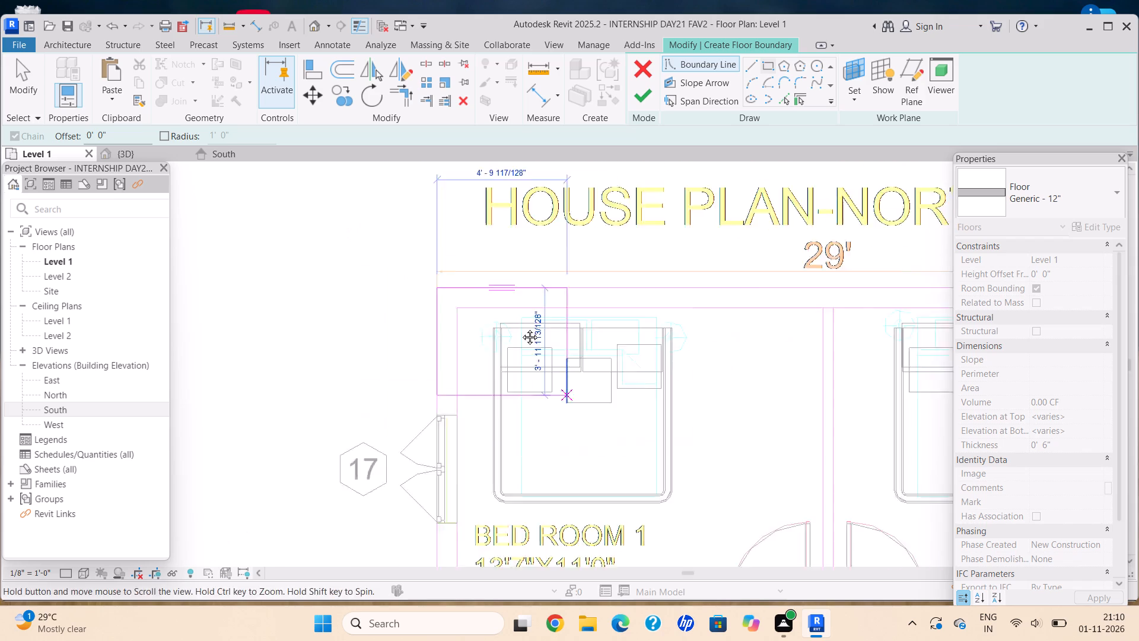
middle_click_drag(521, 328, 516, 320)
scroll(521, 328, "down", 2)
middle_click_drag(678, 452, 575, 315)
scroll(677, 449, "down", 2)
middle_click_drag(720, 455, 615, 287)
scroll(611, 283, "down", 1)
scroll(705, 488, "up", 3)
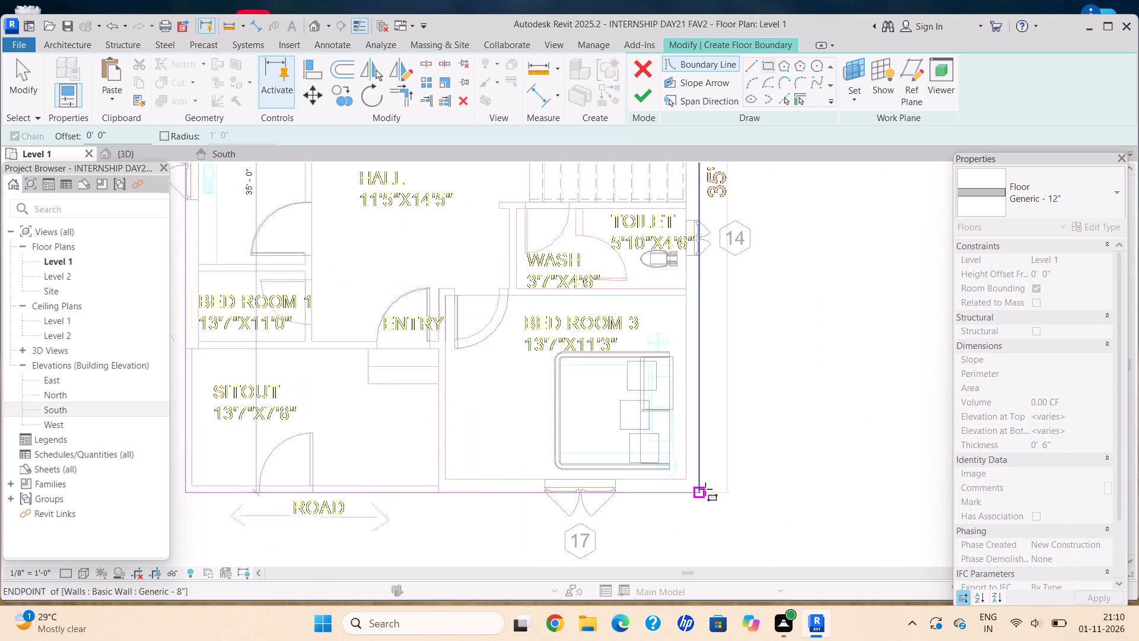
scroll(705, 489, "up", 5)
left_click(692, 497)
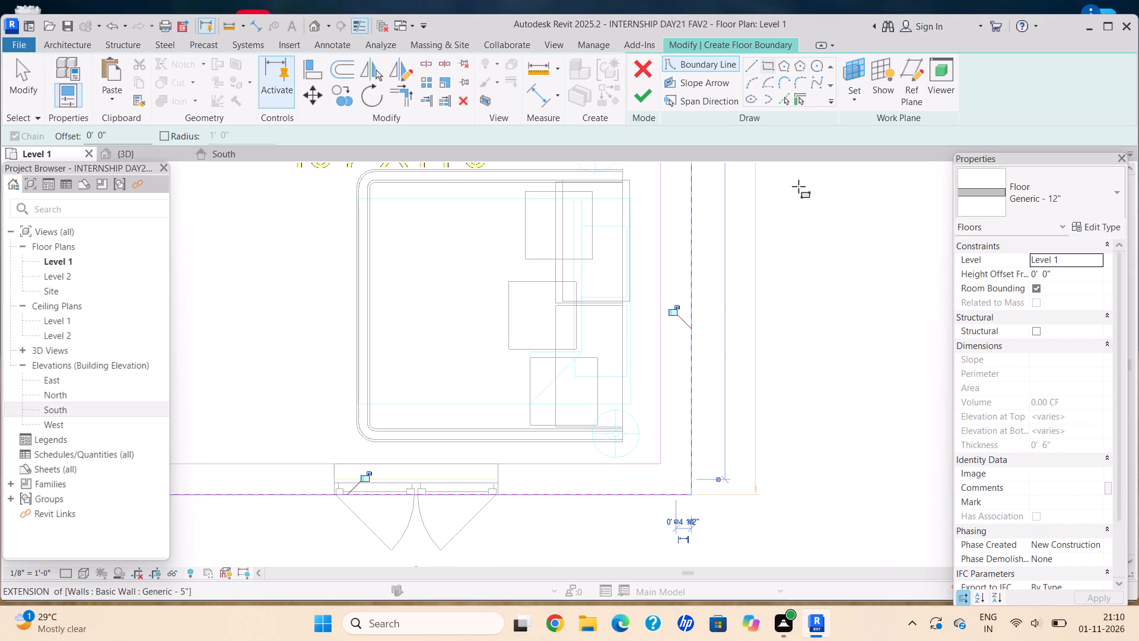
left_click(648, 97)
Examine the new floor's extents against the house plan on Level 1.
scroll(641, 377, "down", 6)
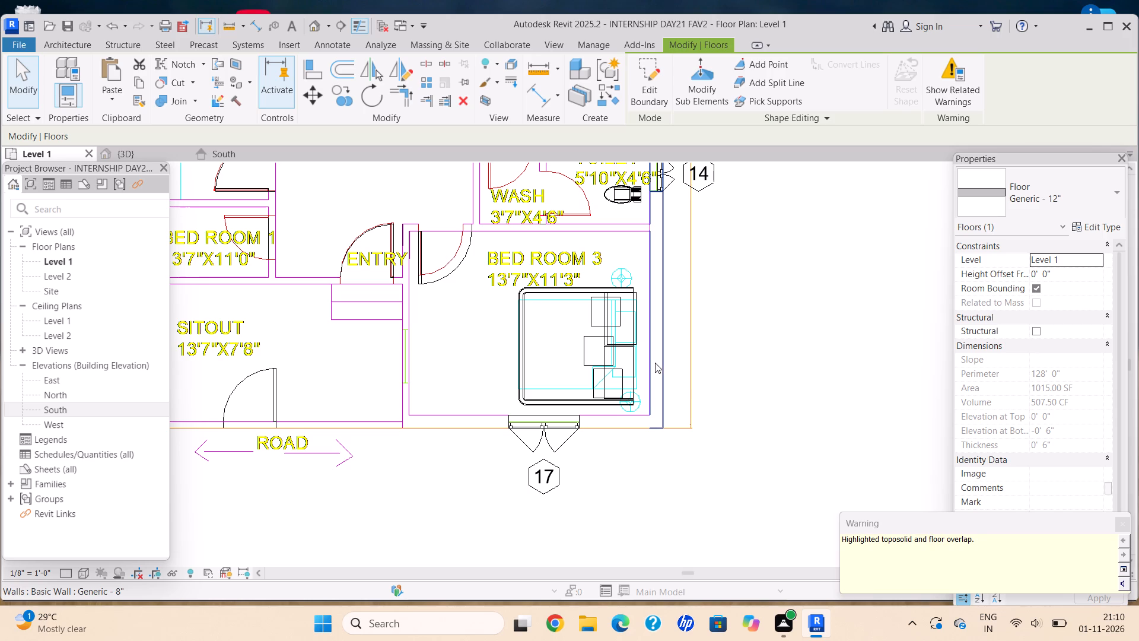
scroll(563, 356, "down", 1)
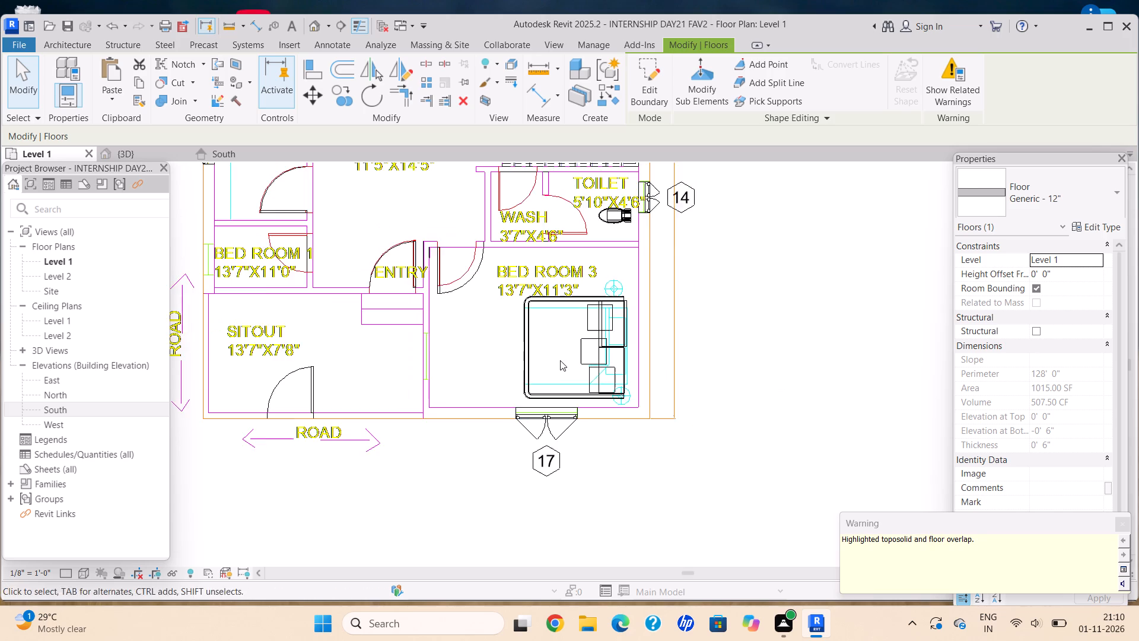
scroll(553, 428, "down", 2)
middle_click(553, 423)
scroll(422, 404, "down", 4)
middle_click_drag(434, 411, 438, 419)
scroll(438, 419, "down", 1)
middle_click_drag(434, 368, 416, 388)
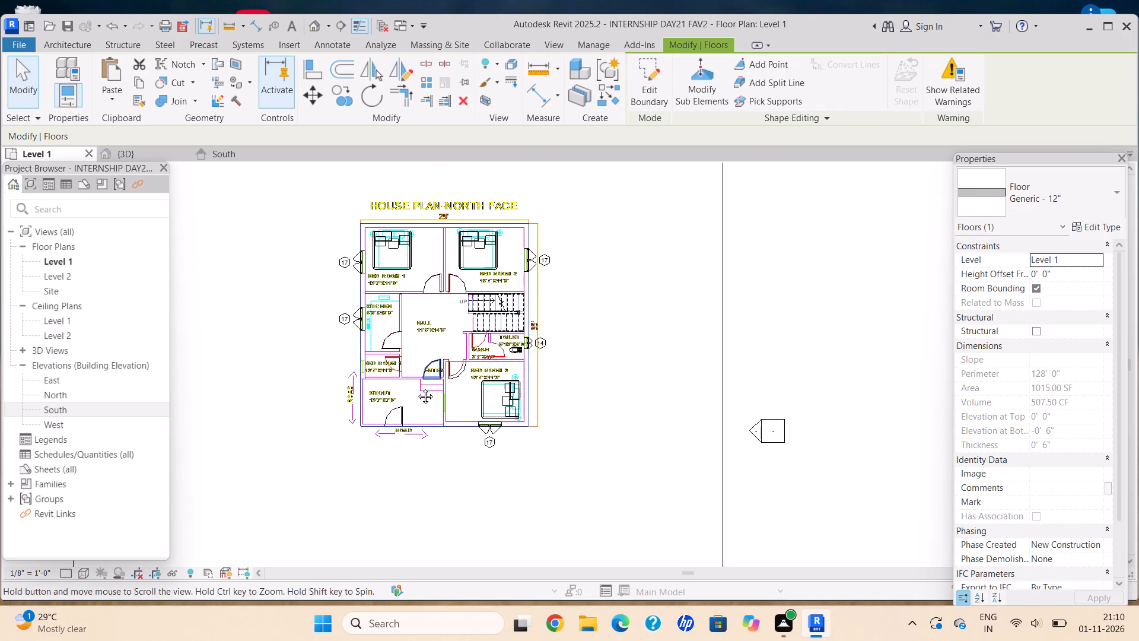
middle_click_drag(416, 388, 412, 392)
scroll(413, 391, "up", 1)
scroll(362, 446, "up", 1)
middle_click_drag(359, 446, 340, 458)
middle_click_drag(360, 444, 386, 469)
scroll(382, 465, "down", 1)
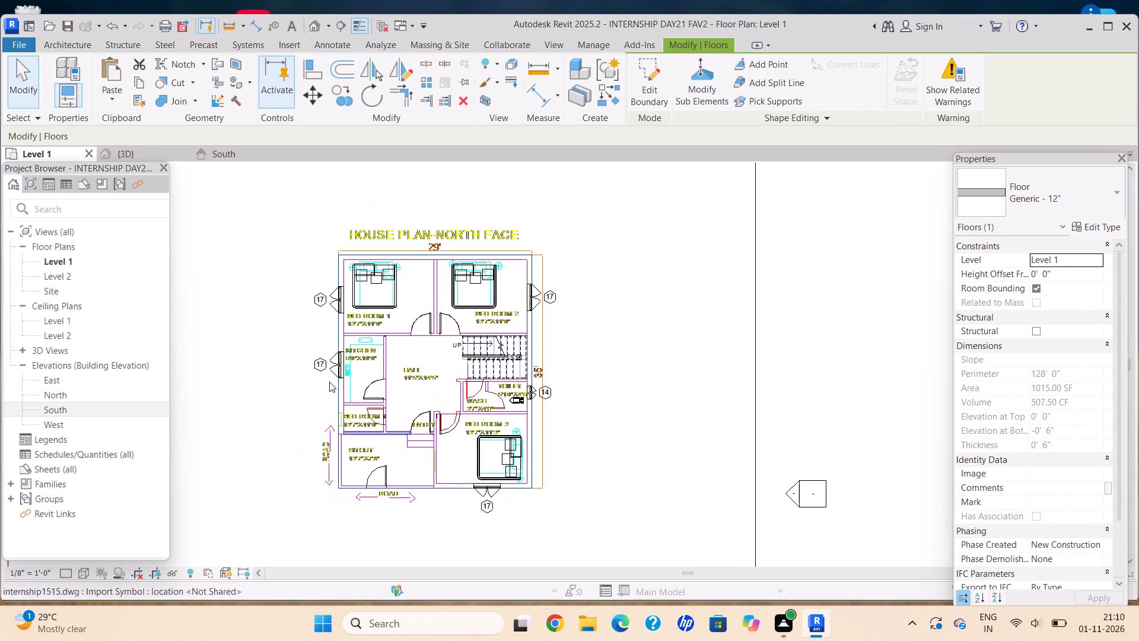
Examine the Level 1 floor edge and the base of the corner walls in 3D against the grass surface.
left_click(141, 154)
scroll(468, 375, "down", 3)
middle_click_drag(485, 395, 492, 406)
middle_click(492, 408)
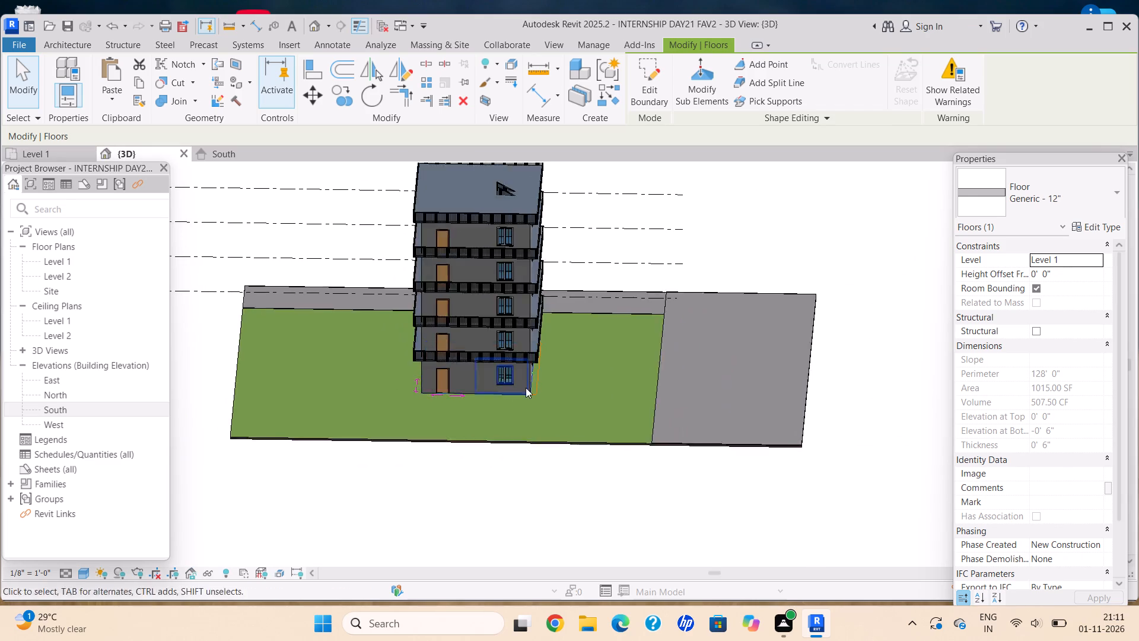
scroll(526, 389, "up", 13)
left_click(520, 396)
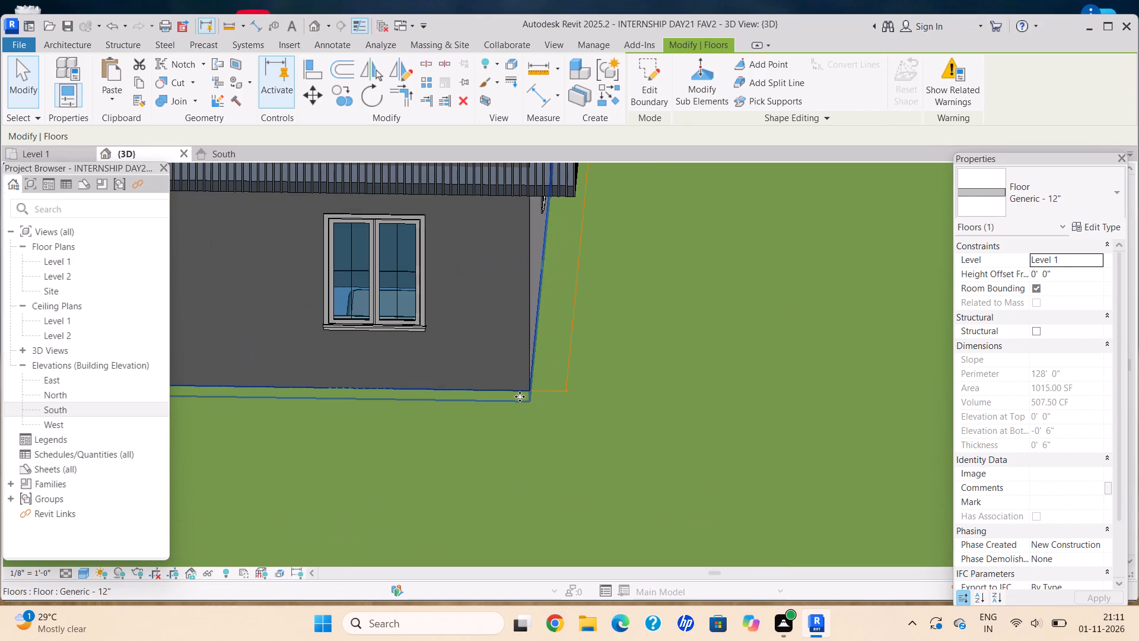
left_click(509, 400)
scroll(532, 387, "down", 4)
middle_click_drag(514, 373, 534, 386)
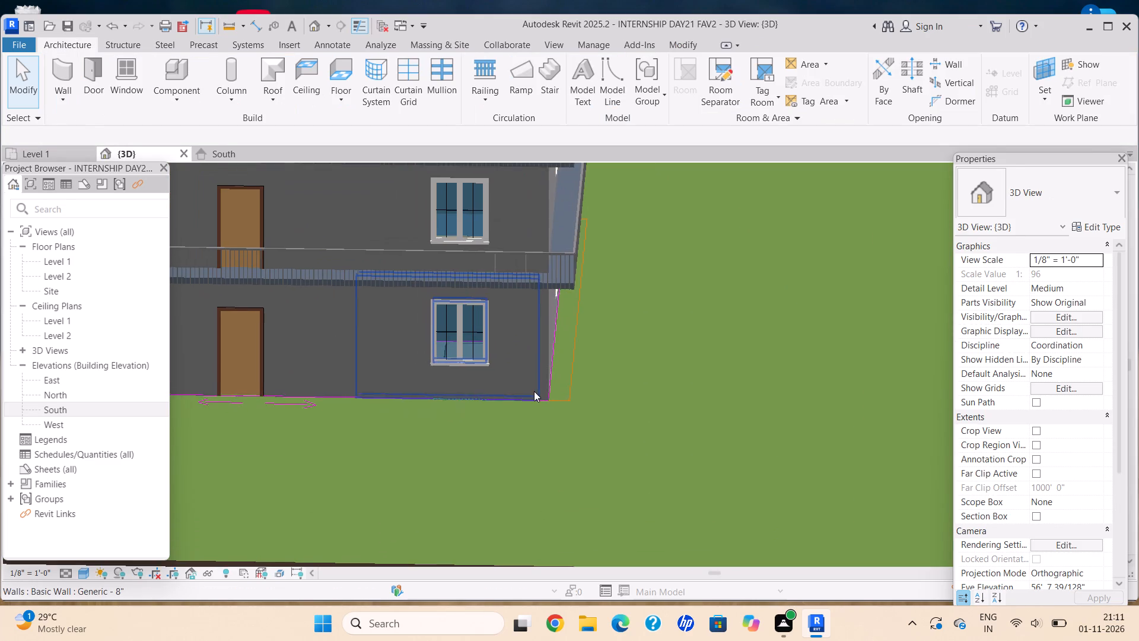
key("Escape")
scroll(494, 394, "down", 6)
middle_click_drag(498, 410, 459, 401, "shift")
scroll(485, 381, "up", 11)
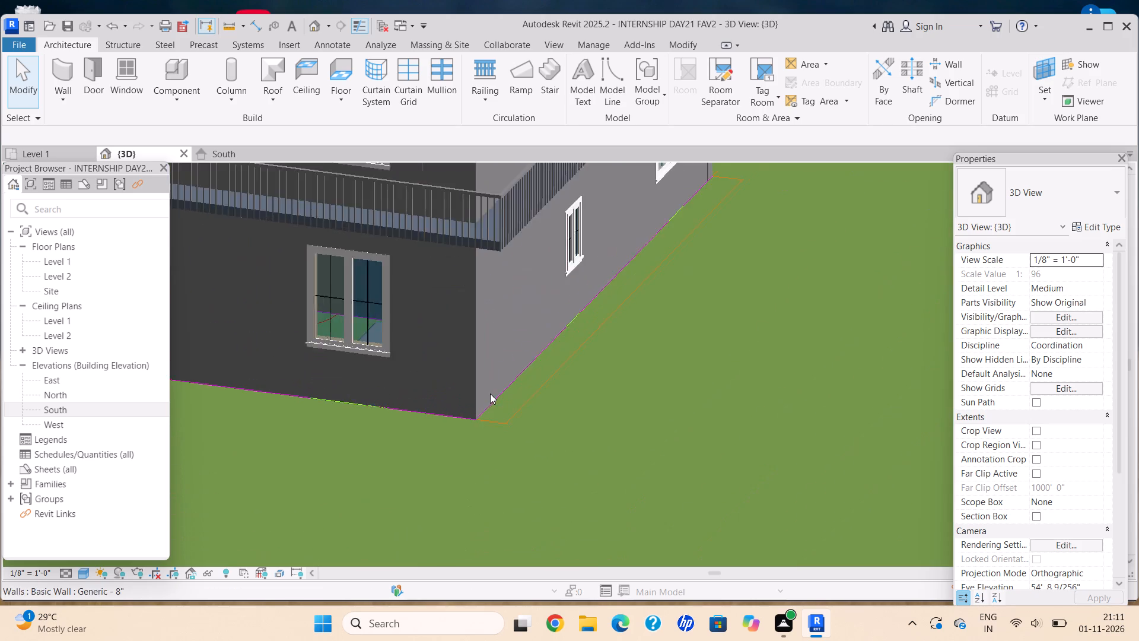
scroll(490, 394, "up", 12)
left_click(462, 433)
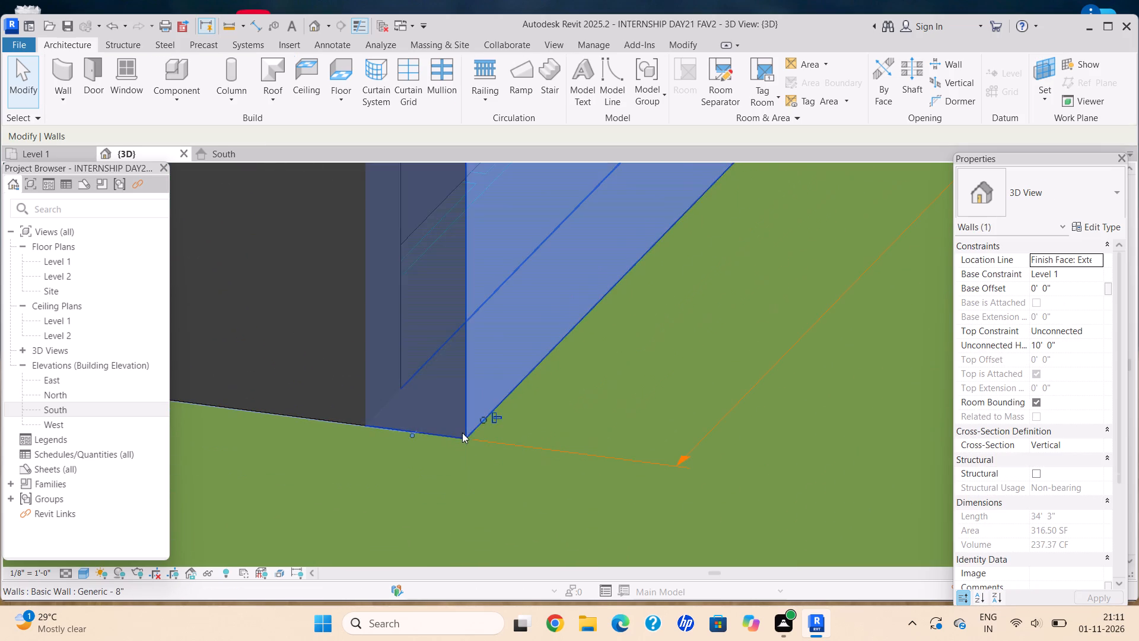
scroll(463, 433, "down", 11)
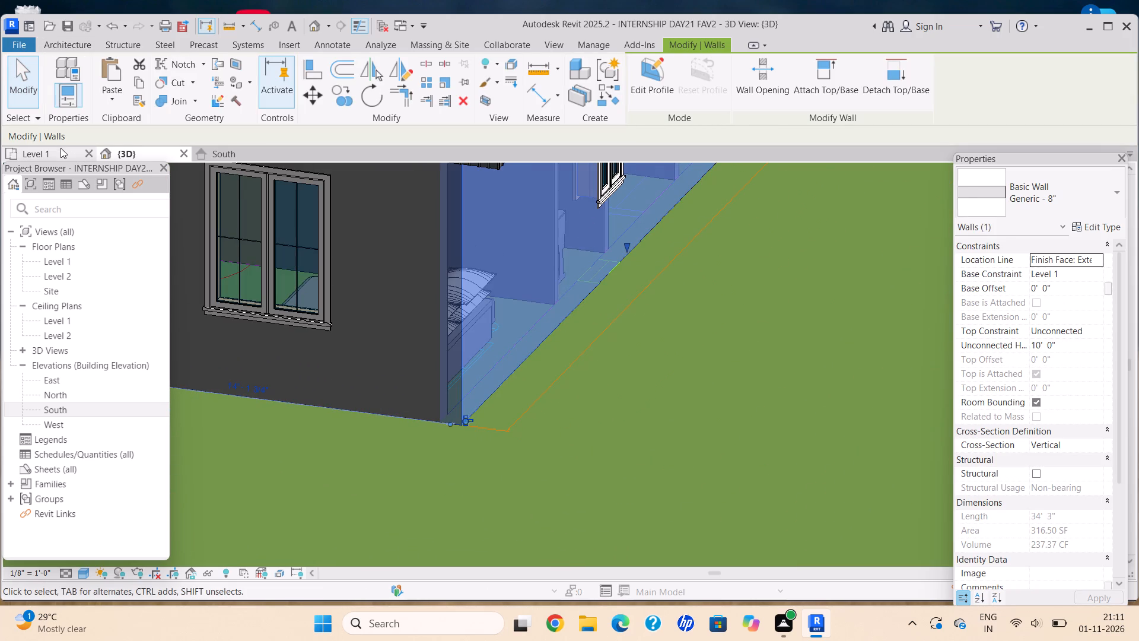
Start another rectangular floor boundary on Level 1 and set the Generic - 12" type's Structure layer thickness to 6".
left_click(58, 147)
scroll(297, 268, "down", 4)
middle_click(299, 269)
middle_click_drag(299, 259, 301, 248)
middle_click(303, 240)
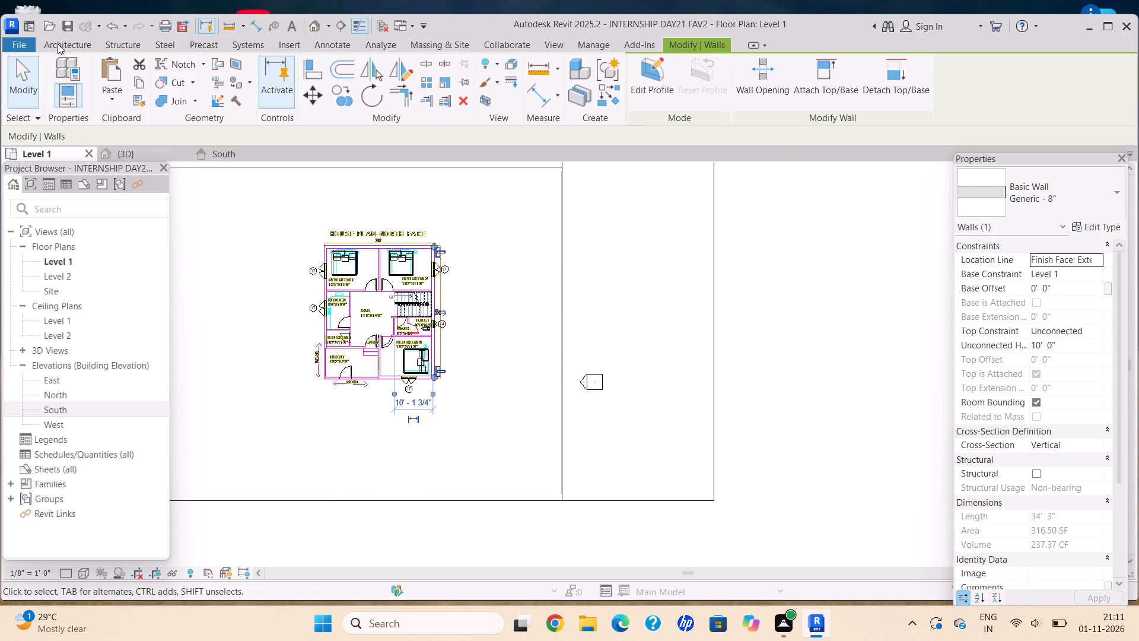
left_click(58, 44)
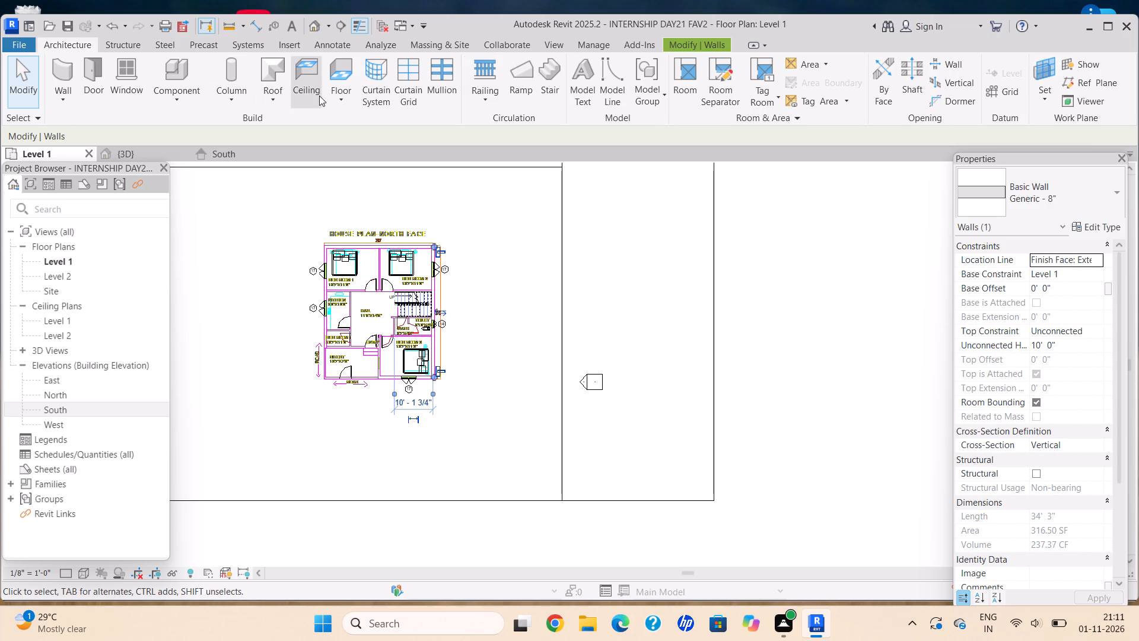
left_click(337, 99)
left_click(377, 125)
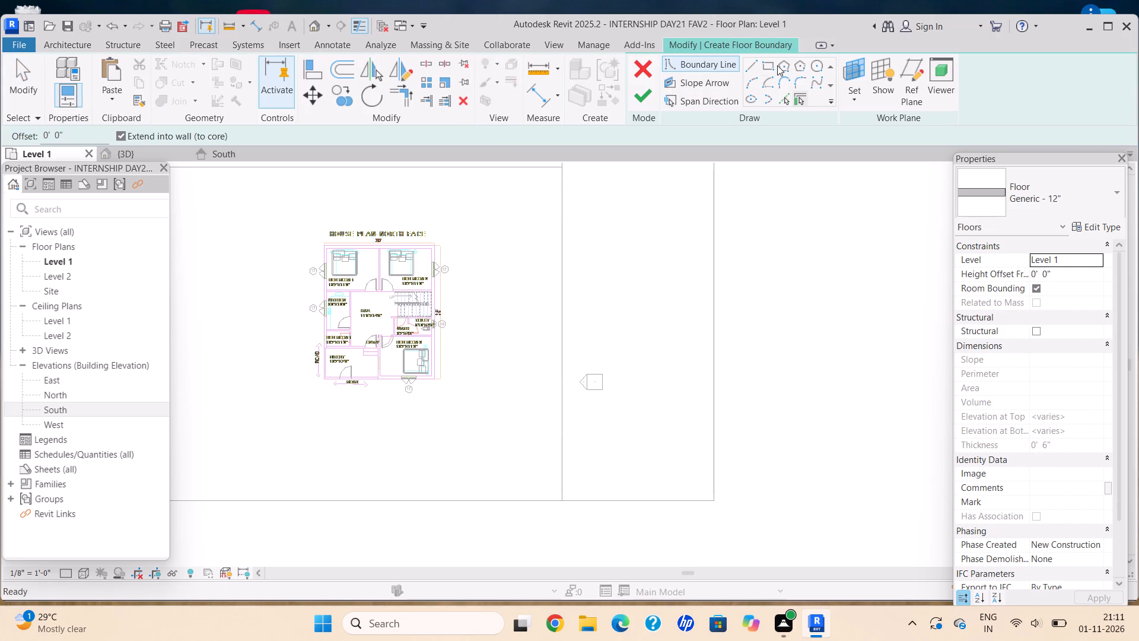
left_click(773, 64)
left_click(705, 54)
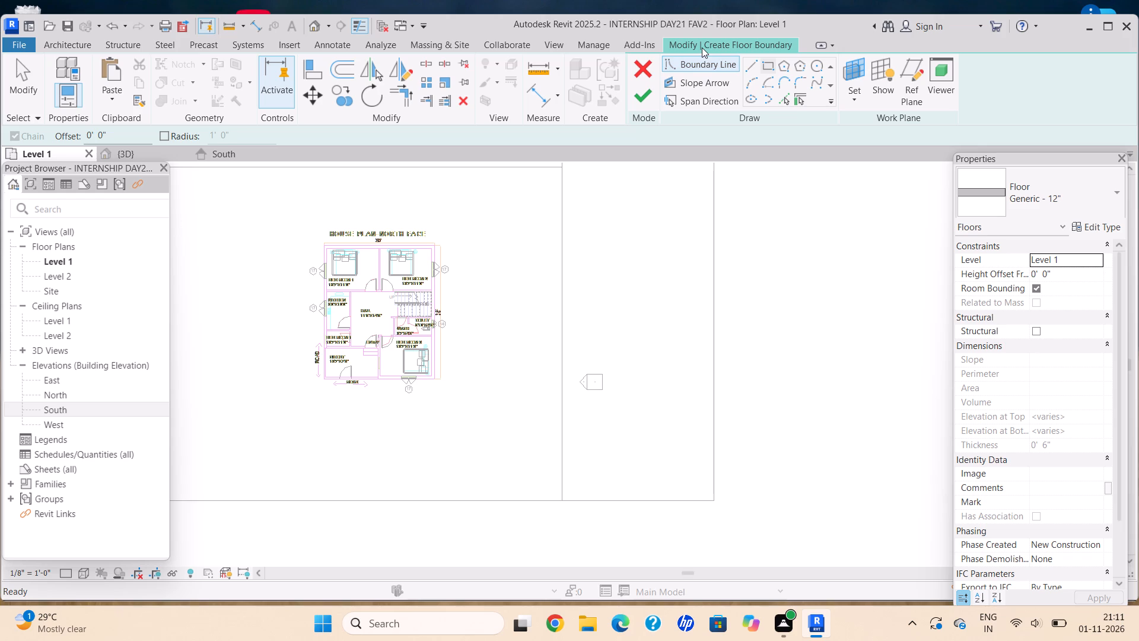
left_click(770, 65)
left_click(1101, 224)
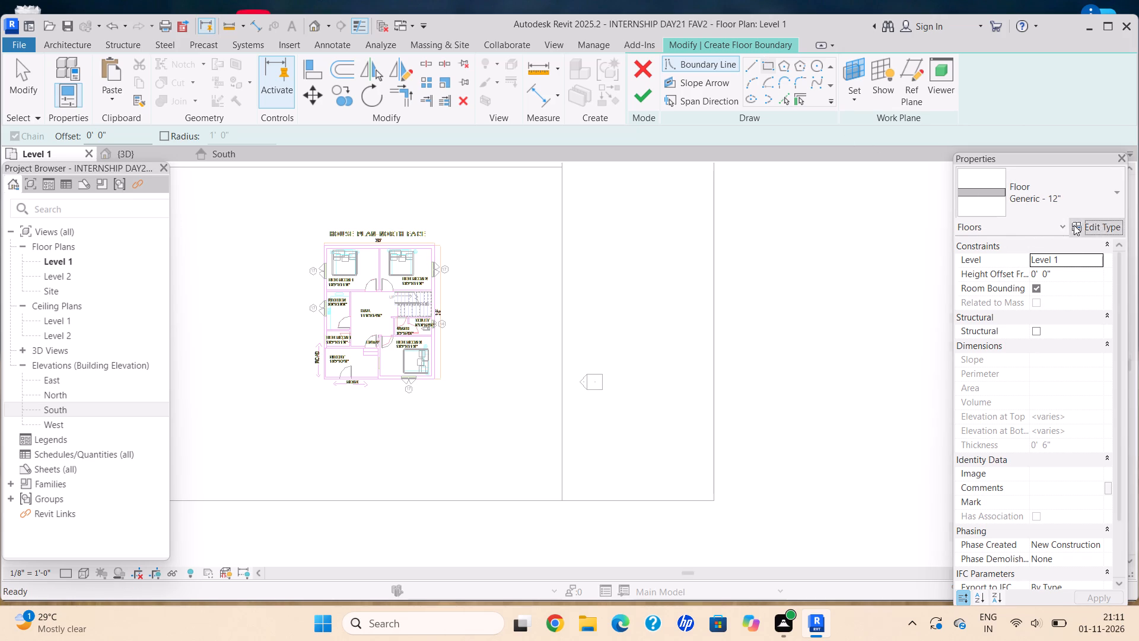
left_click(824, 229)
left_click(558, 218)
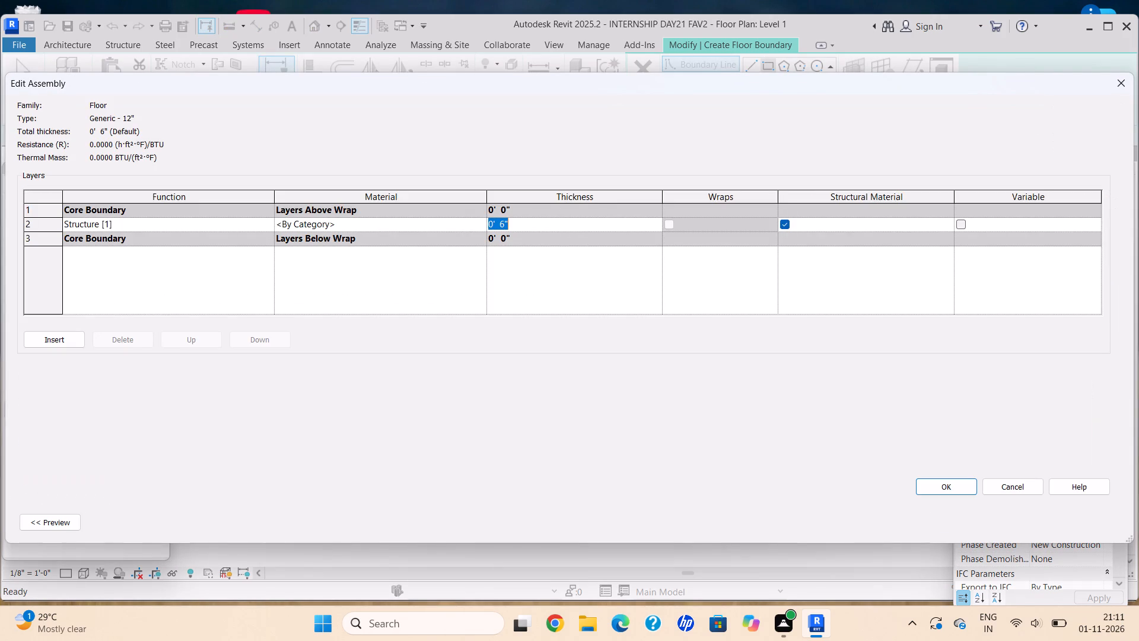
key("BackSpace")
key("BackSpace")
type("6\"")
key("Return")
left_click(966, 491)
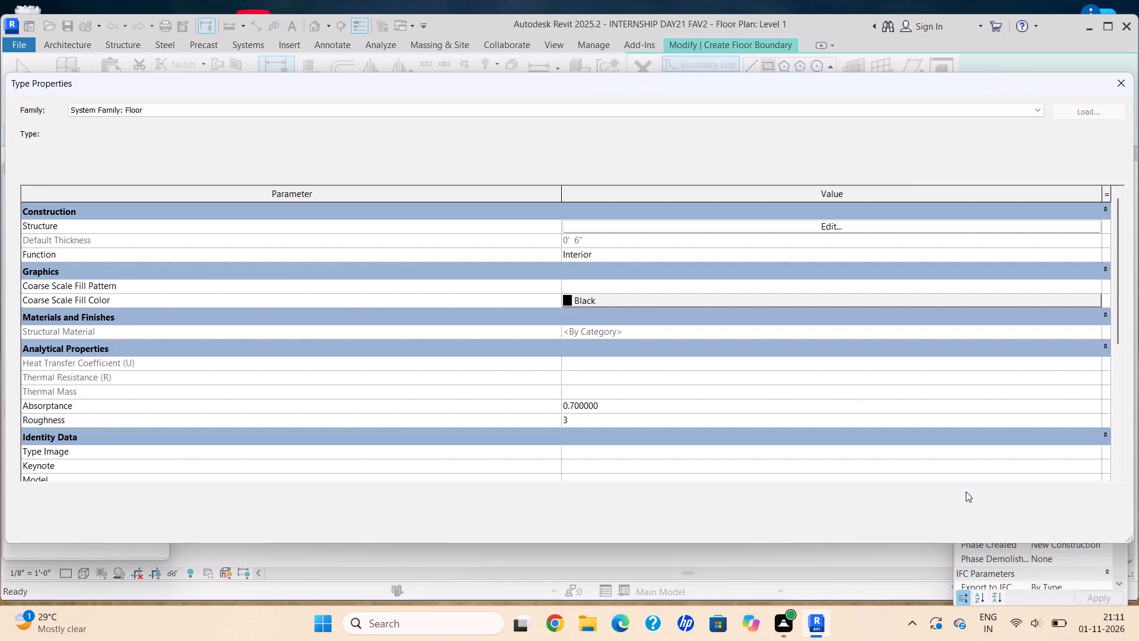
left_click(1076, 516)
left_click(971, 523)
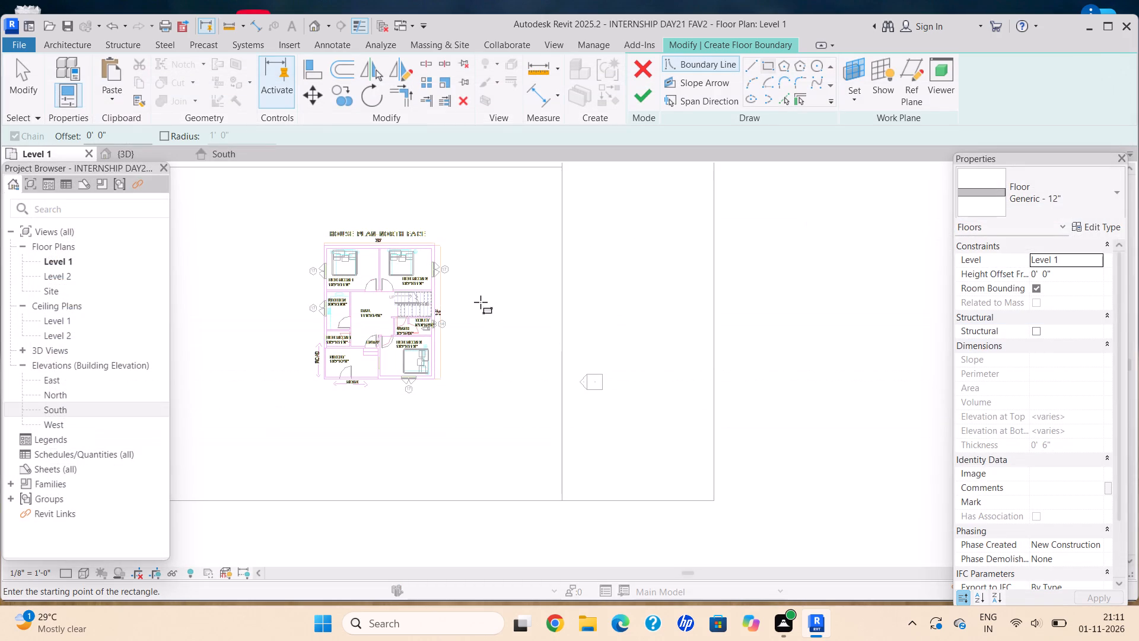
Draw the 29' by 35' floor boundary from Bed Room 1's outer wall corner to Bed Room 3's opposite outer corner and finish it.
middle_click_drag(297, 230, 428, 273)
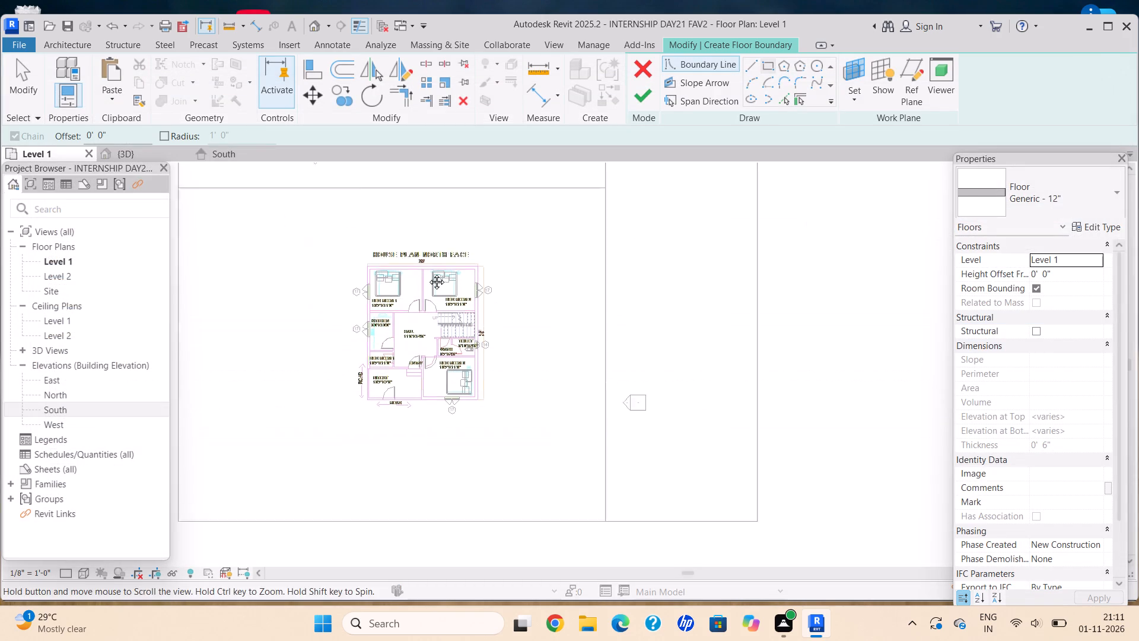
middle_click_drag(428, 273, 438, 277)
scroll(409, 284, "up", 6)
scroll(504, 296, "up", 1)
middle_click_drag(498, 292, 453, 263)
middle_click(434, 249)
scroll(421, 262, "up", 11)
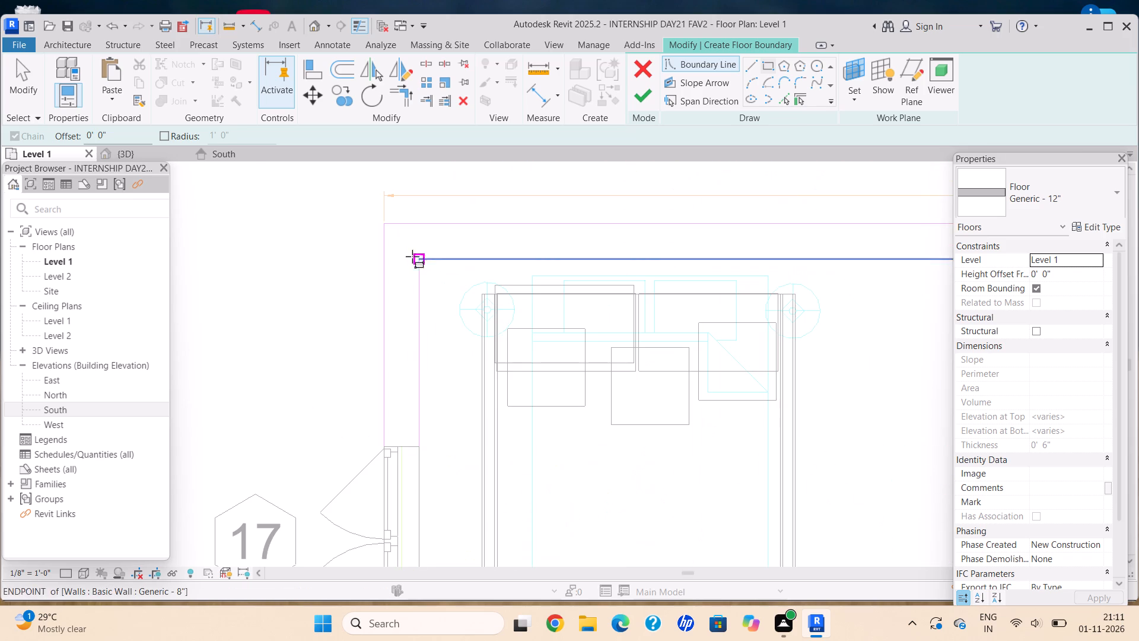
left_click(383, 224)
scroll(617, 395, "down", 8)
middle_click_drag(623, 389, 491, 259)
middle_click_drag(607, 390, 492, 236)
scroll(492, 236, "down", 1)
middle_click_drag(661, 398, 617, 311)
middle_click(616, 307)
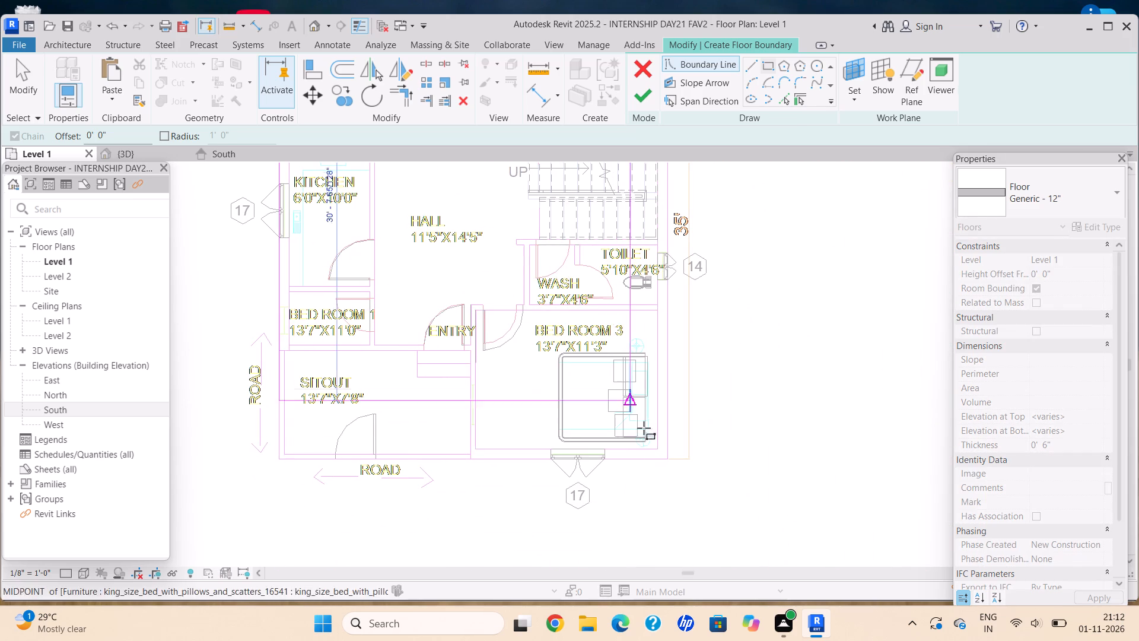
scroll(658, 467, "up", 10)
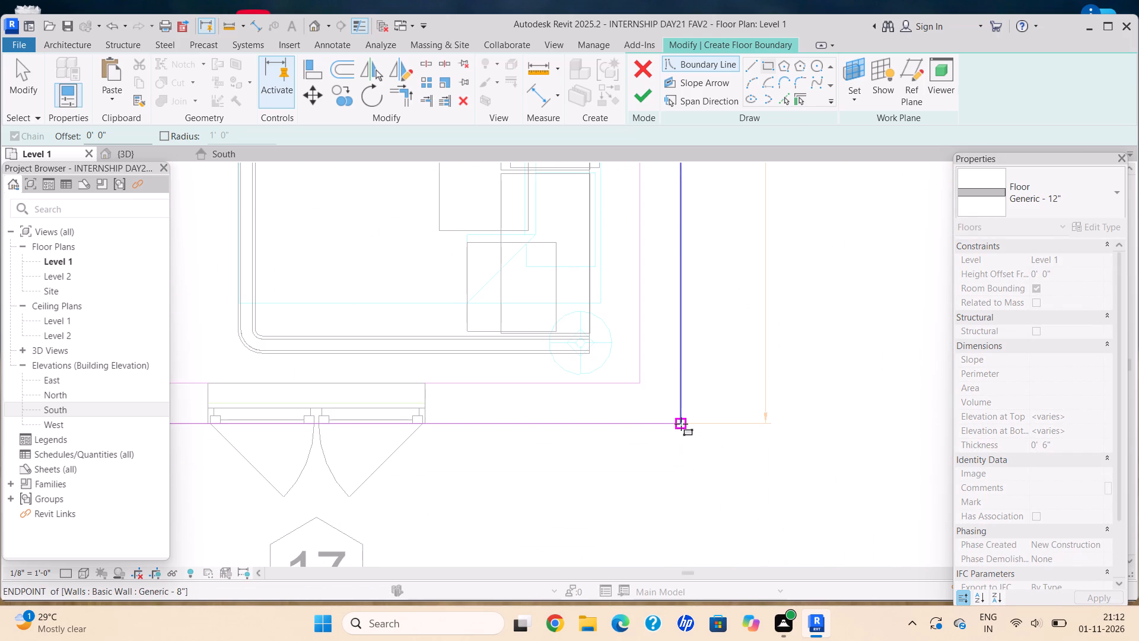
left_click(679, 424)
left_click(633, 99)
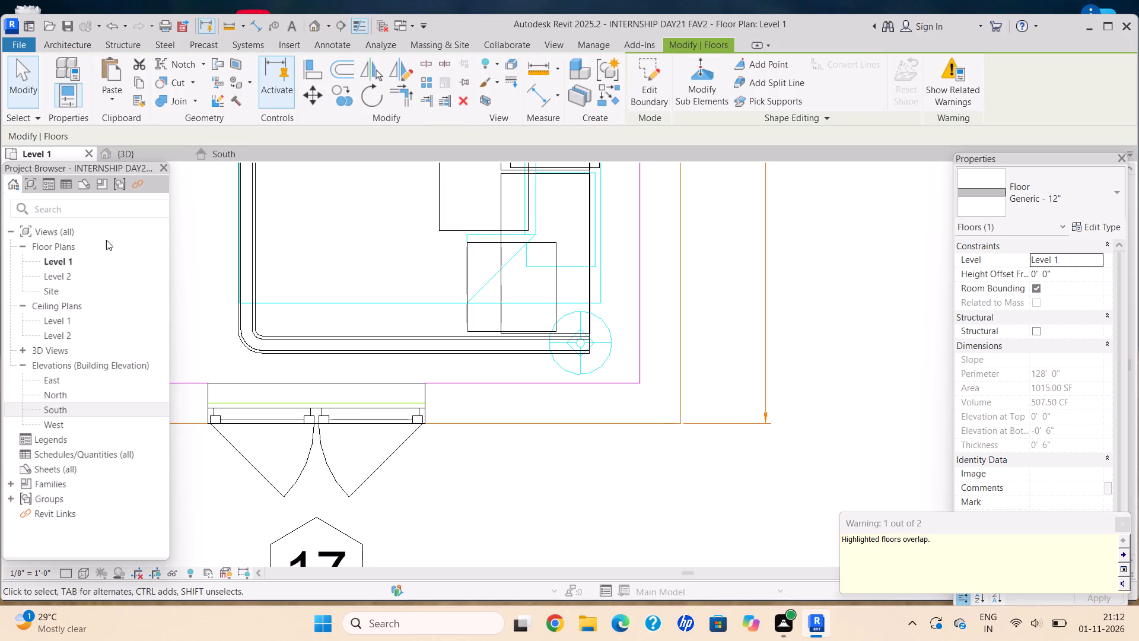
Lower the grassland toposolid by setting its height offset from Level 1 to -0' 3".
left_click(142, 155)
scroll(465, 309, "down", 6)
middle_click_drag(470, 311, 566, 380)
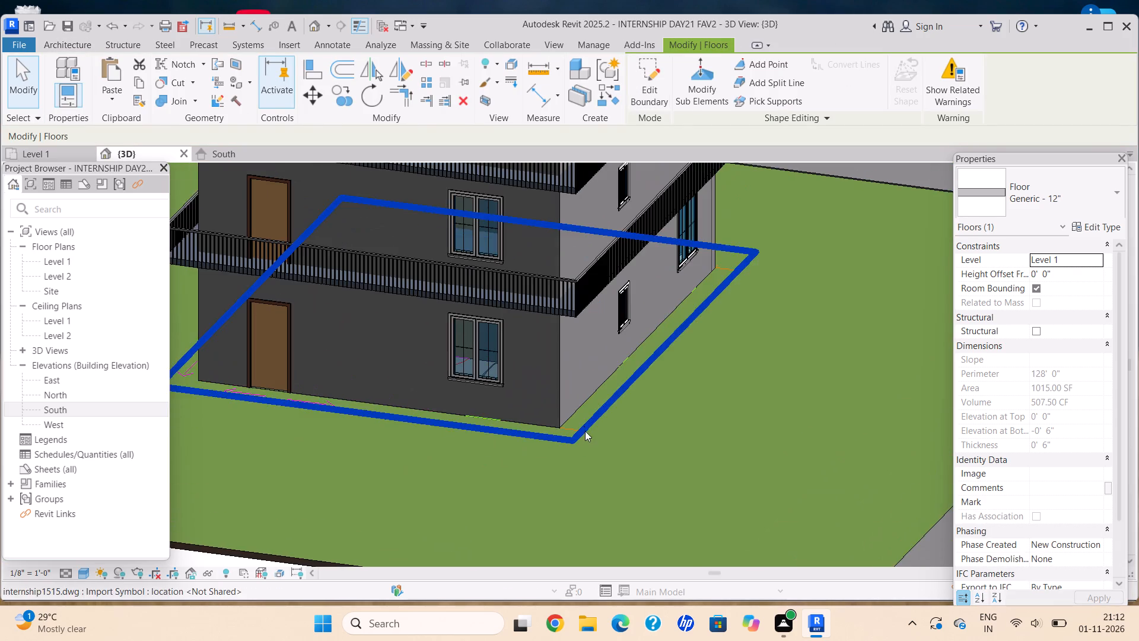
scroll(622, 432, "down", 4)
middle_click_drag(631, 418, 467, 249)
key("Escape")
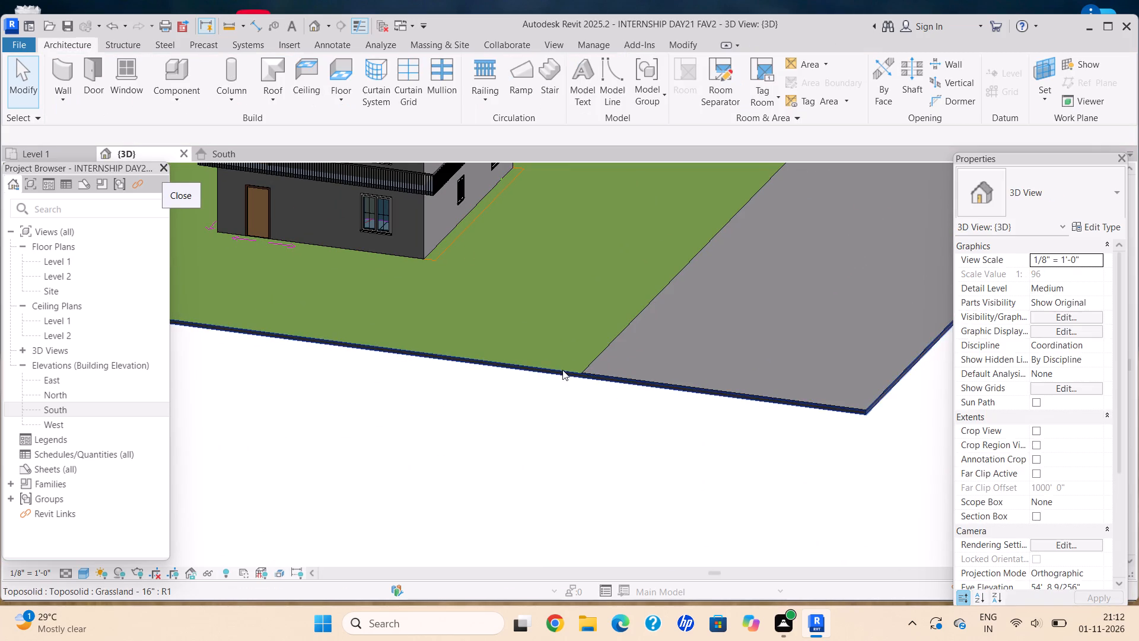
left_click(561, 370)
left_click(1071, 276)
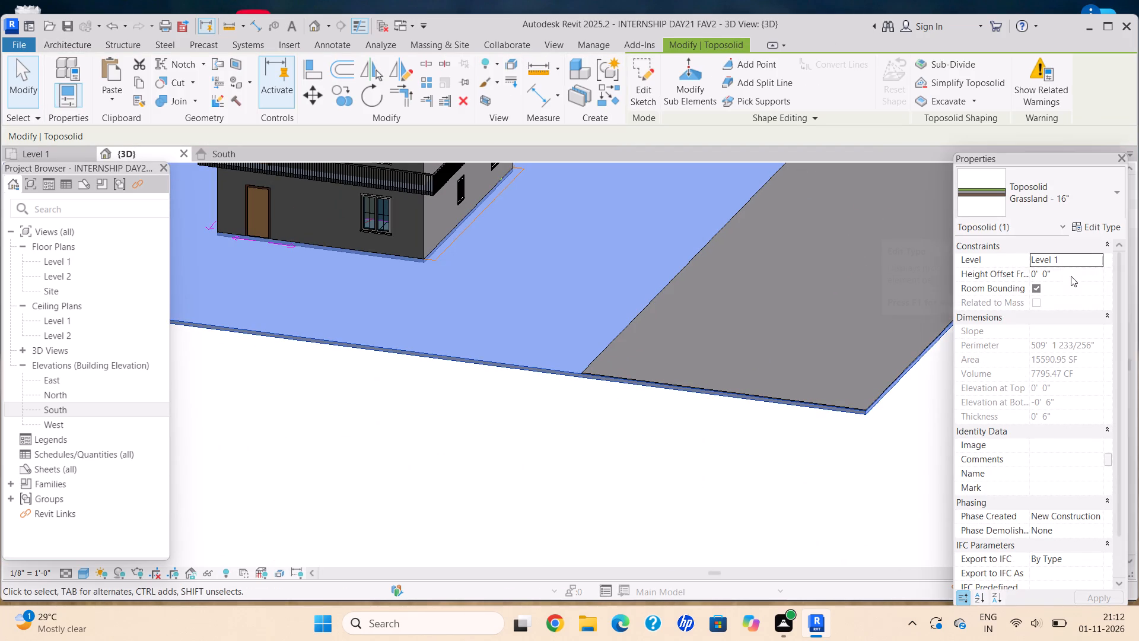
key("BackSpace")
key("minus")
key("3")
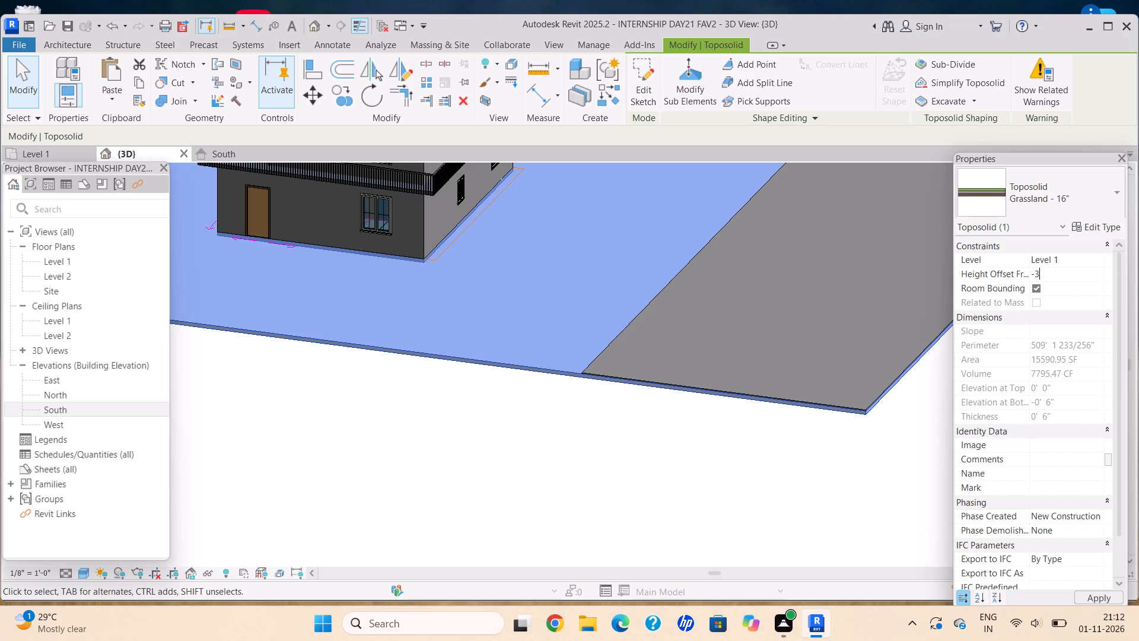
key("shift+quotedbl")
key("Return")
scroll(501, 356, "down", 1)
middle_click_drag(508, 360, 558, 424)
key("Escape")
Examine the Level 1 floor's exposed edge against the grass at the window-side house corner in 3D.
scroll(534, 371, "up", 1)
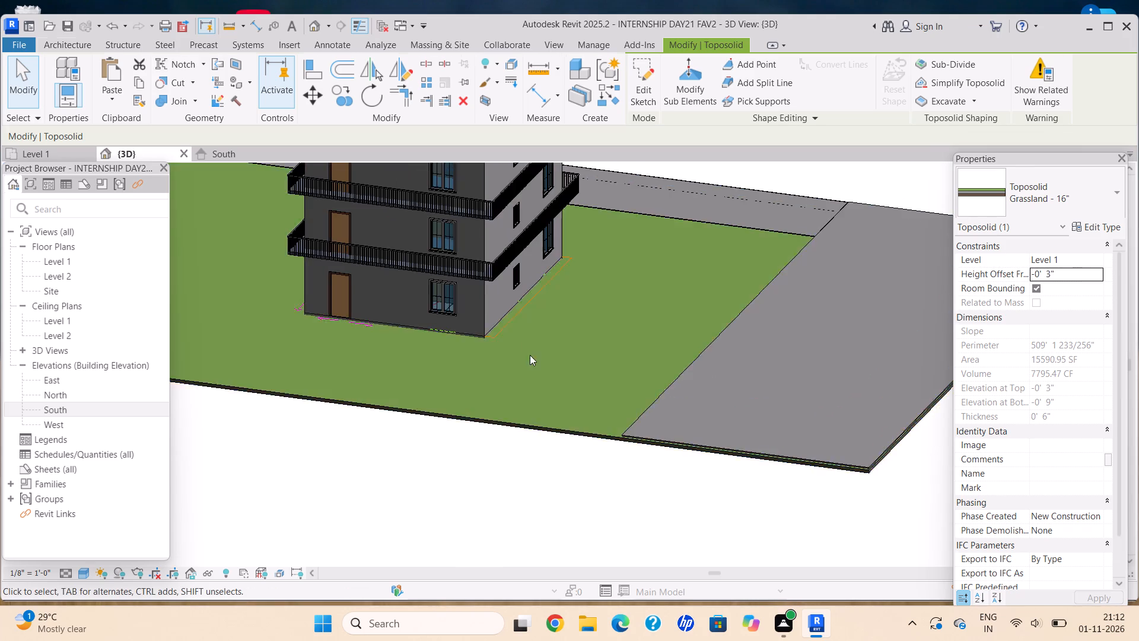
scroll(530, 355, "up", 13)
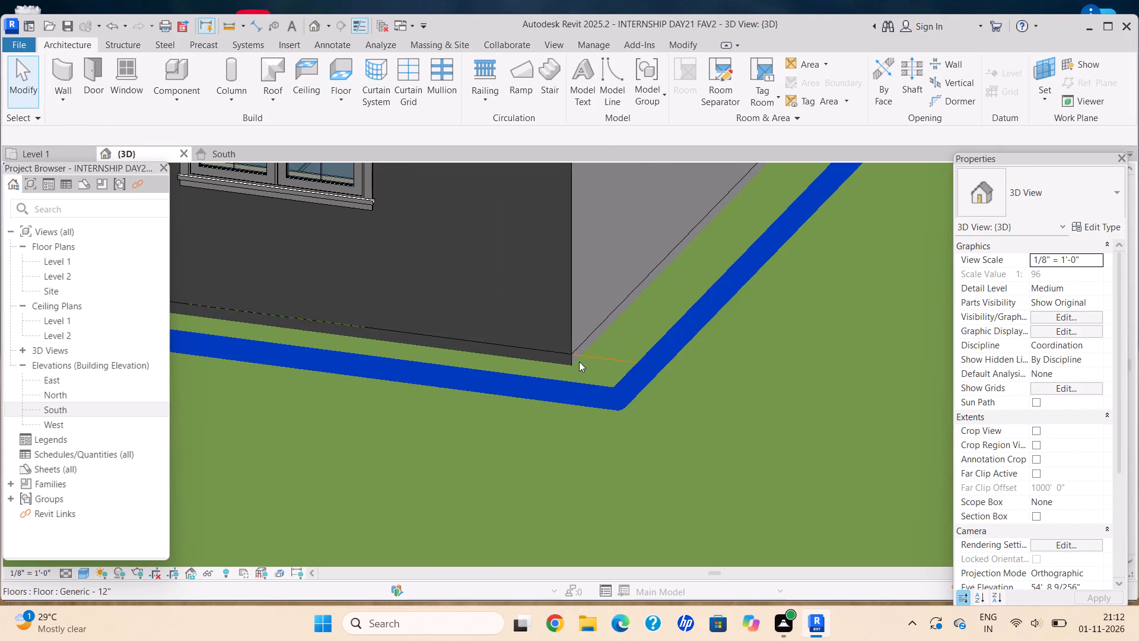
left_click(574, 360)
left_click(578, 364)
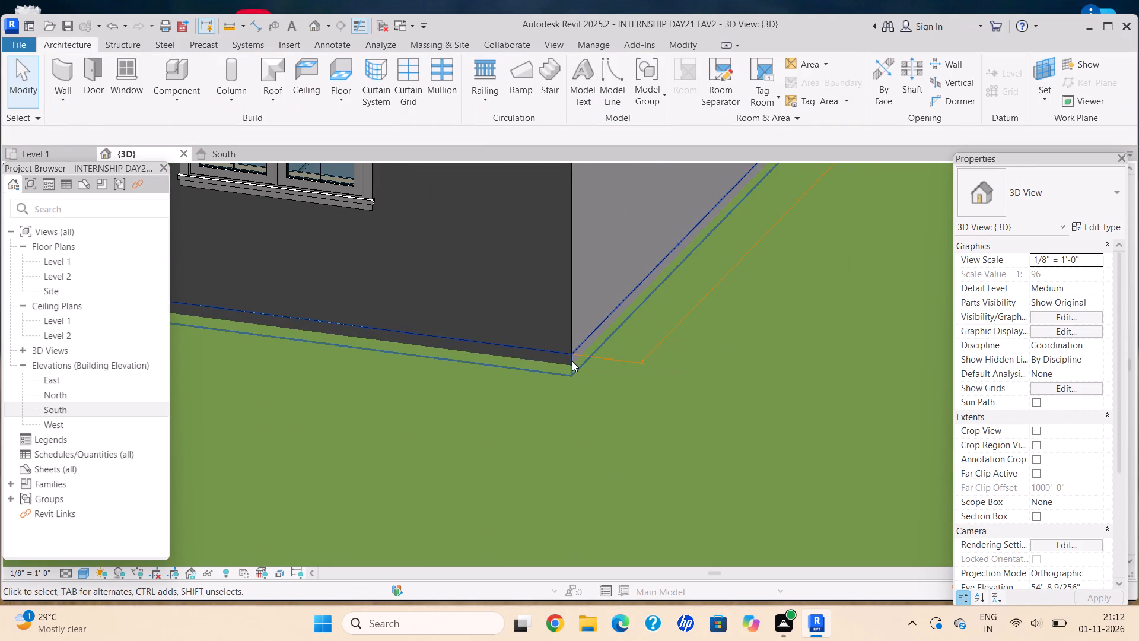
left_click(572, 361)
left_click(570, 360)
key("Escape")
scroll(586, 369, "down", 2)
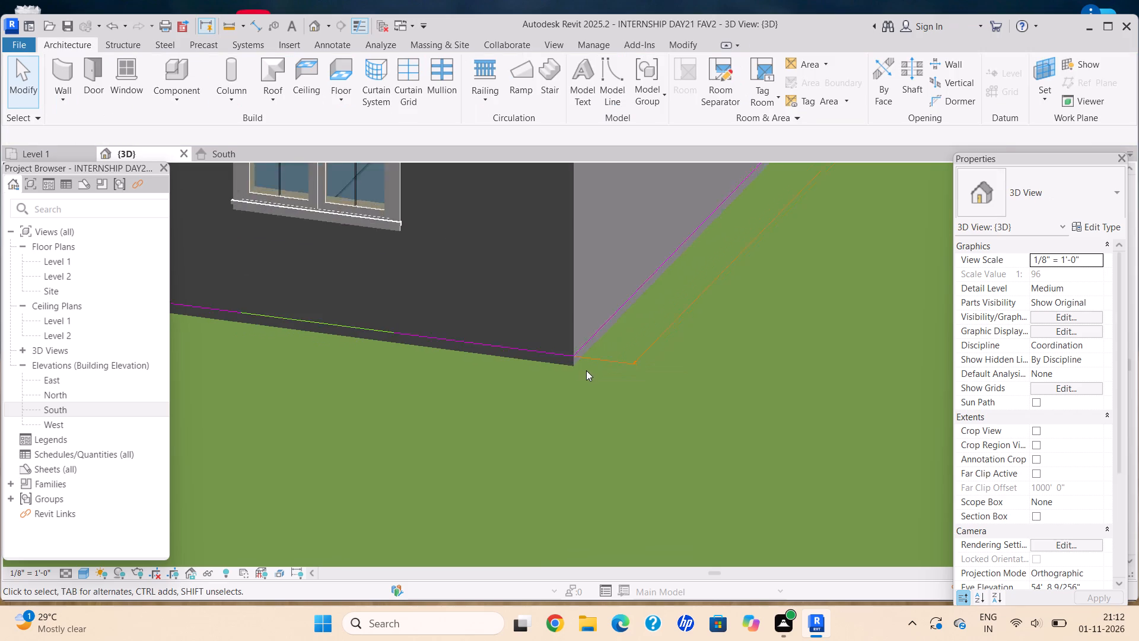
scroll(586, 370, "down", 5)
middle_click_drag(586, 370, 574, 360)
middle_click_drag(559, 350, 549, 343)
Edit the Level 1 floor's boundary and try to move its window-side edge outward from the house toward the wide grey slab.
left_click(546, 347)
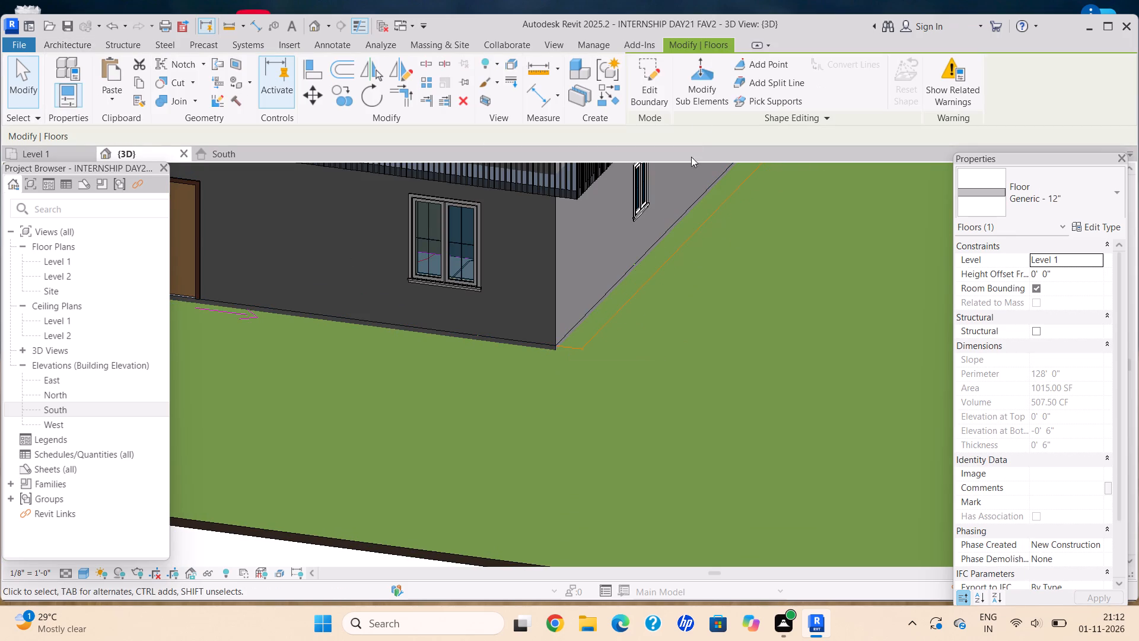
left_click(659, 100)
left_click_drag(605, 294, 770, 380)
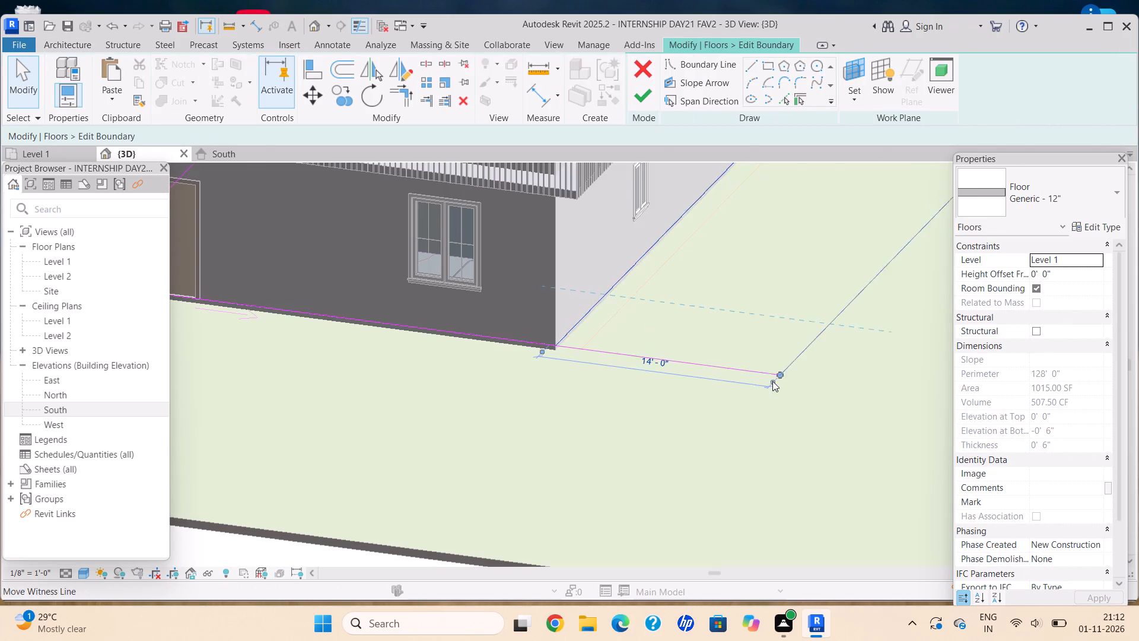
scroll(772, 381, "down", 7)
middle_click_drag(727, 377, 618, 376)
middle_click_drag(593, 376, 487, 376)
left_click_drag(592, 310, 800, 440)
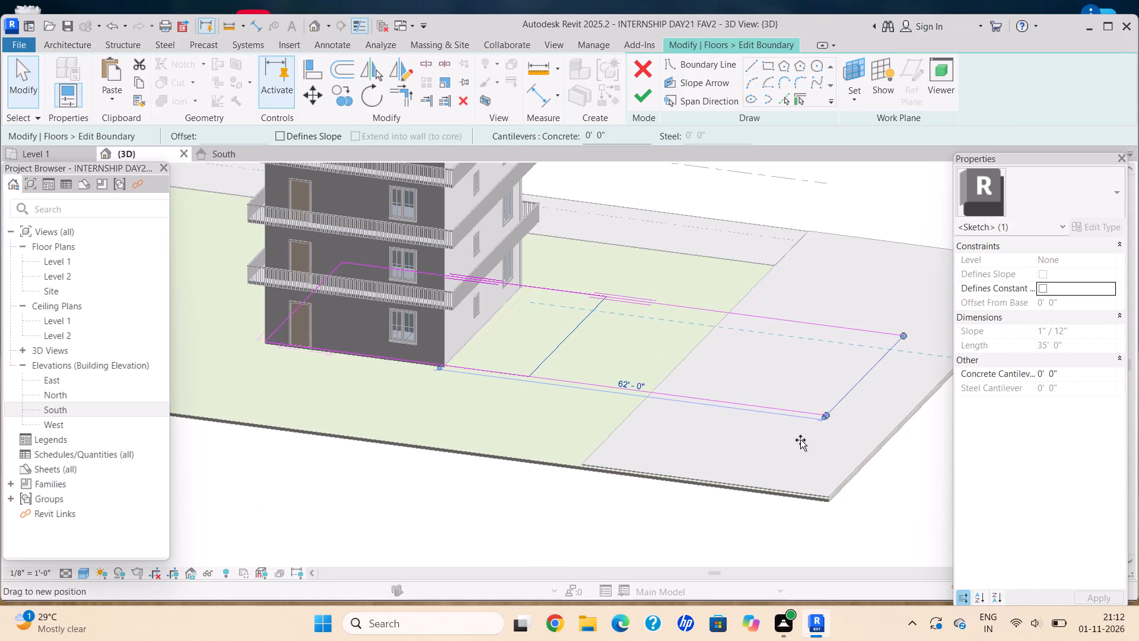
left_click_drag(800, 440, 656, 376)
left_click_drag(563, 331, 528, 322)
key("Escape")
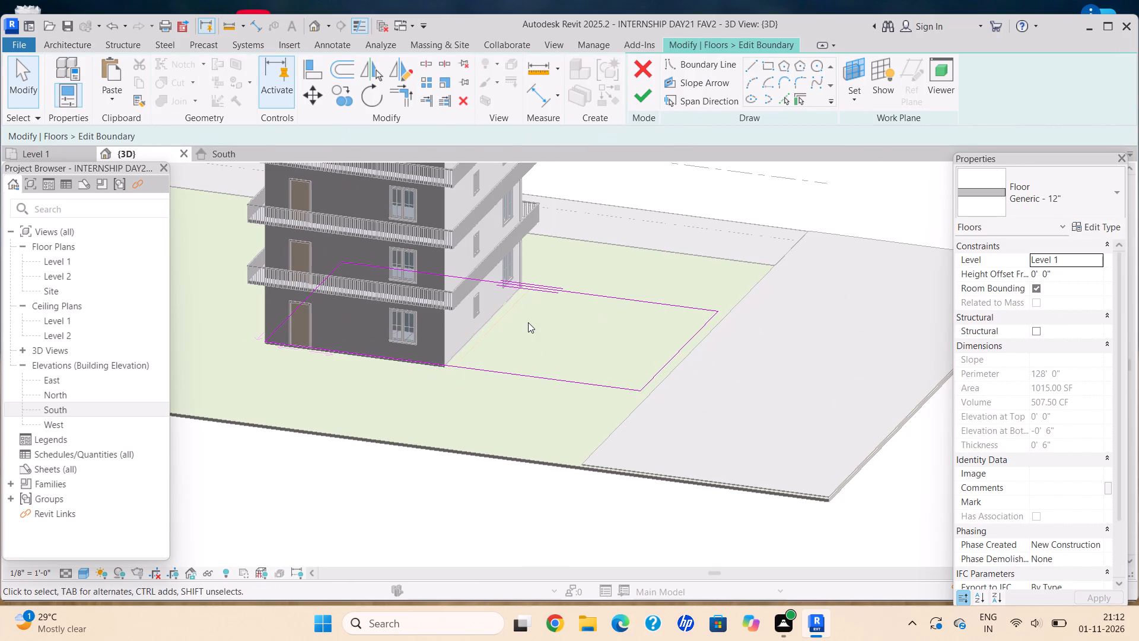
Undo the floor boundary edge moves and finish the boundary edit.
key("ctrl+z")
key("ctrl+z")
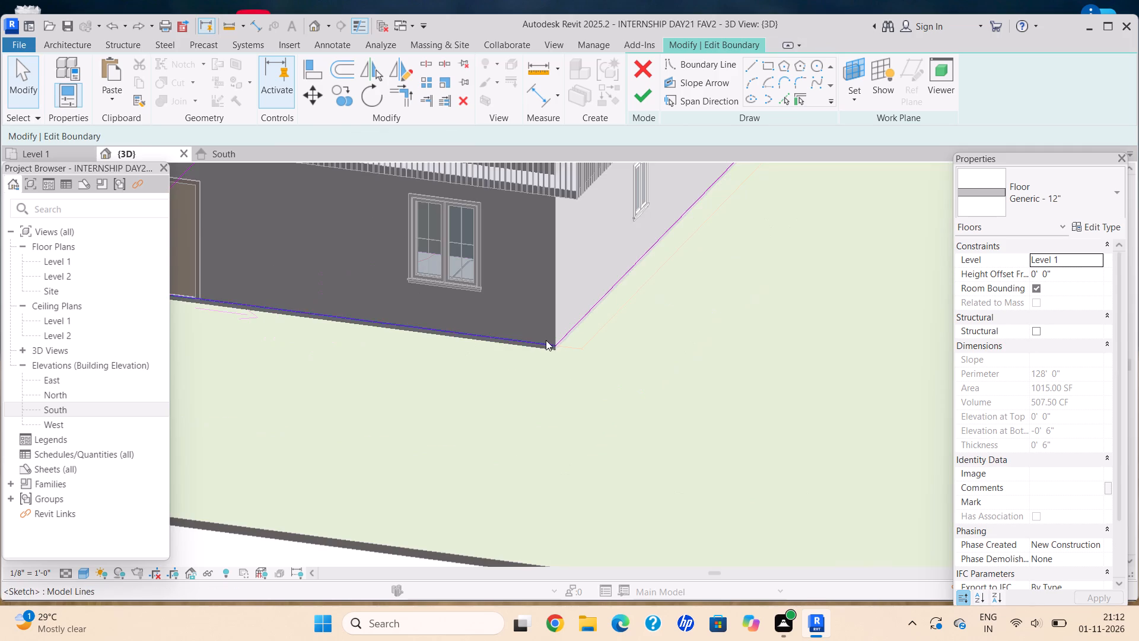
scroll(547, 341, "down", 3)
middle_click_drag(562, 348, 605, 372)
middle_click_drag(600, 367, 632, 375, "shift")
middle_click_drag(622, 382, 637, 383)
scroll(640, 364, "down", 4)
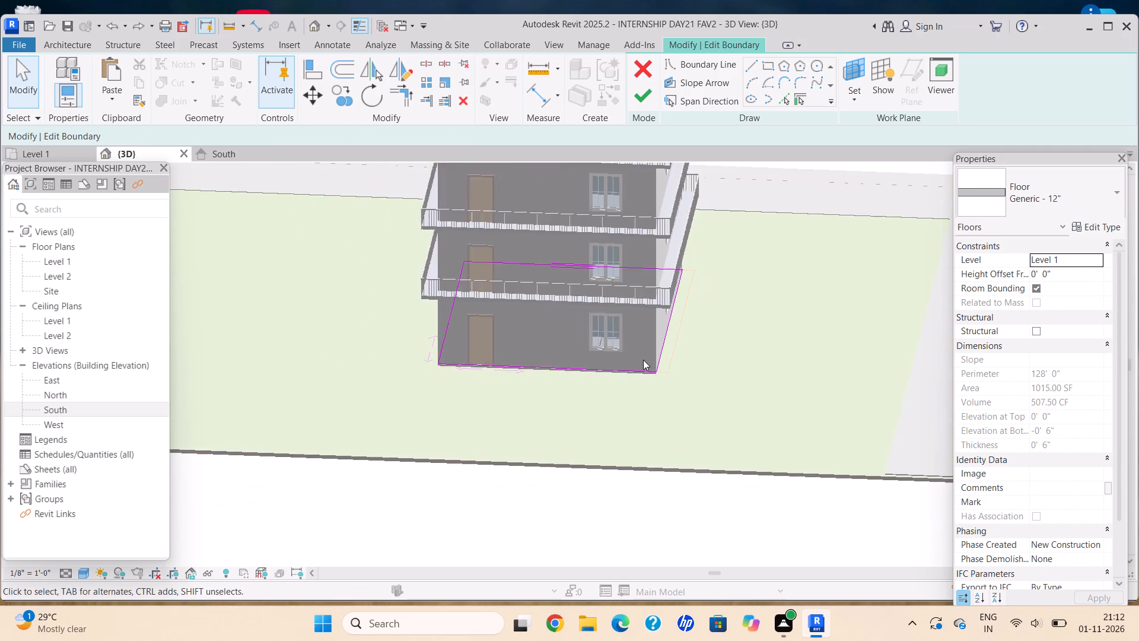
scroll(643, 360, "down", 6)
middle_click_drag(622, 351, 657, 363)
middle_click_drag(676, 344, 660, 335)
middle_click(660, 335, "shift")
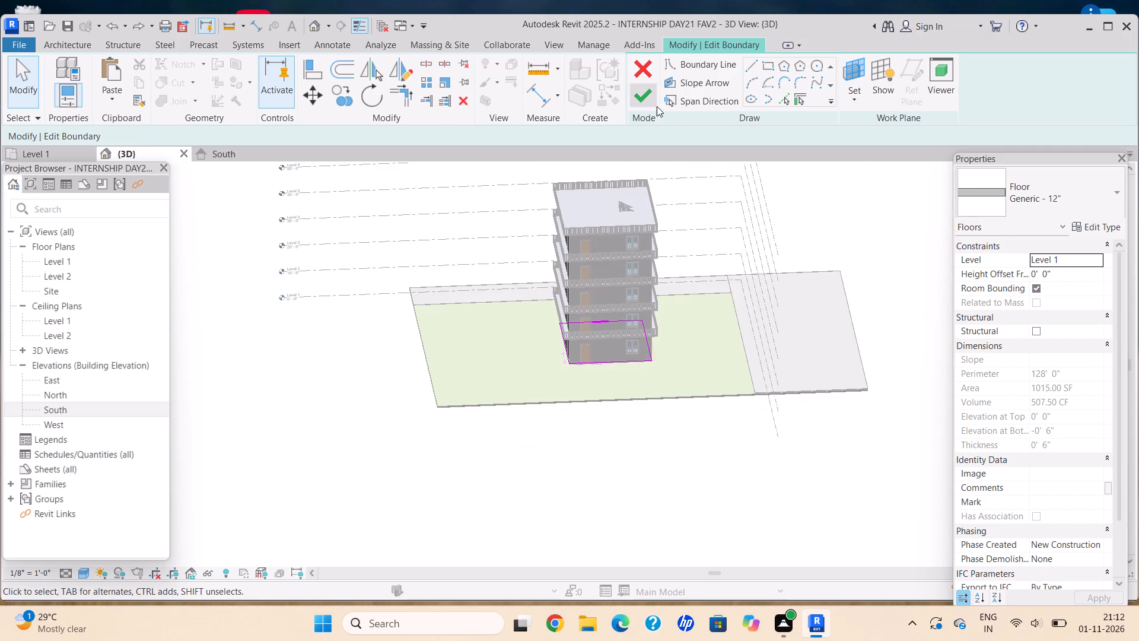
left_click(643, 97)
Examine the whole building and its site in 3D from several angles.
scroll(644, 191, "down", 5)
middle_click_drag(625, 198, 583, 210)
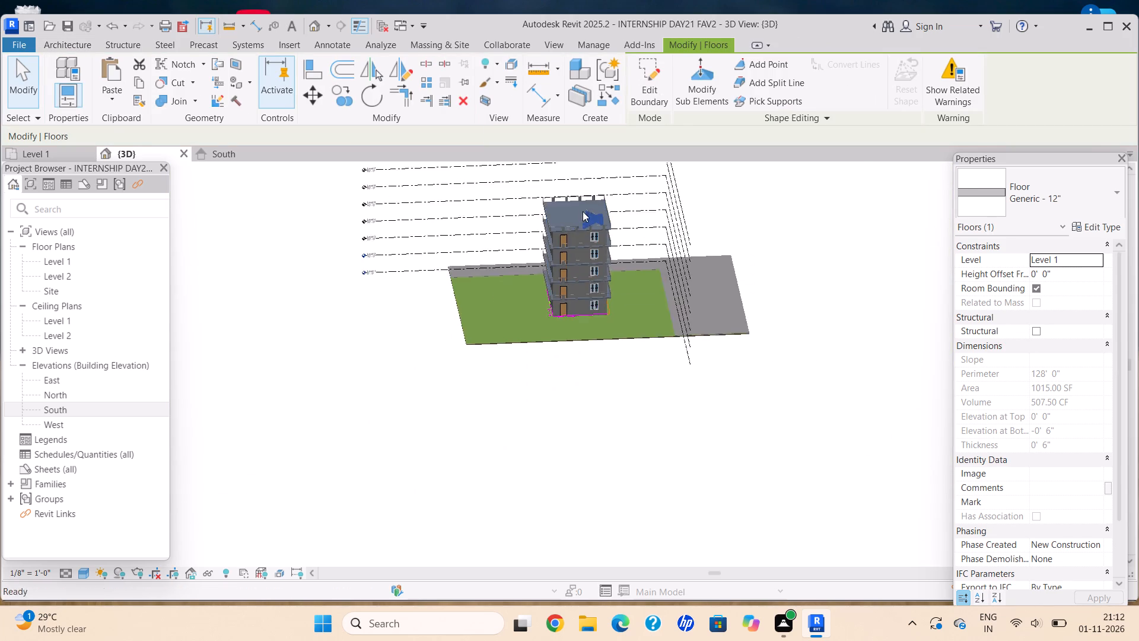
key("Escape")
middle_click_drag(644, 336, 607, 334, "shift")
scroll(587, 292, "up", 5)
middle_click_drag(580, 267, 590, 357)
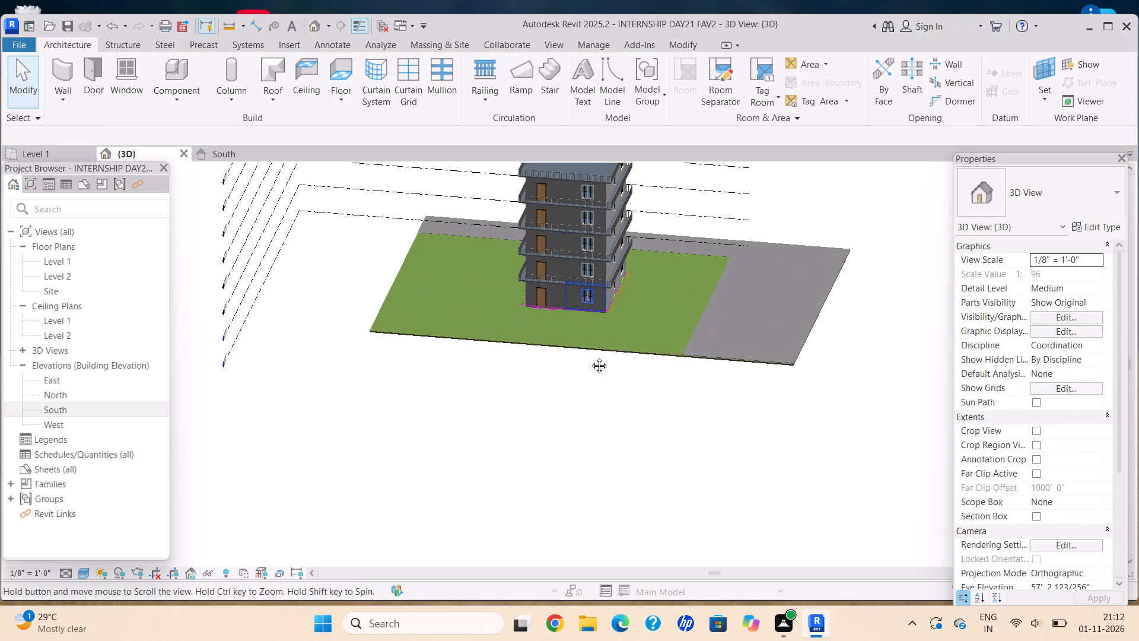
middle_click(590, 357)
middle_click_drag(590, 357, 589, 355)
middle_click(606, 341, "shift")
middle_click_drag(610, 340, 619, 342, "shift")
key("Escape")
middle_click_drag(630, 378, 634, 366)
scroll(634, 366, "up", 5, "shift")
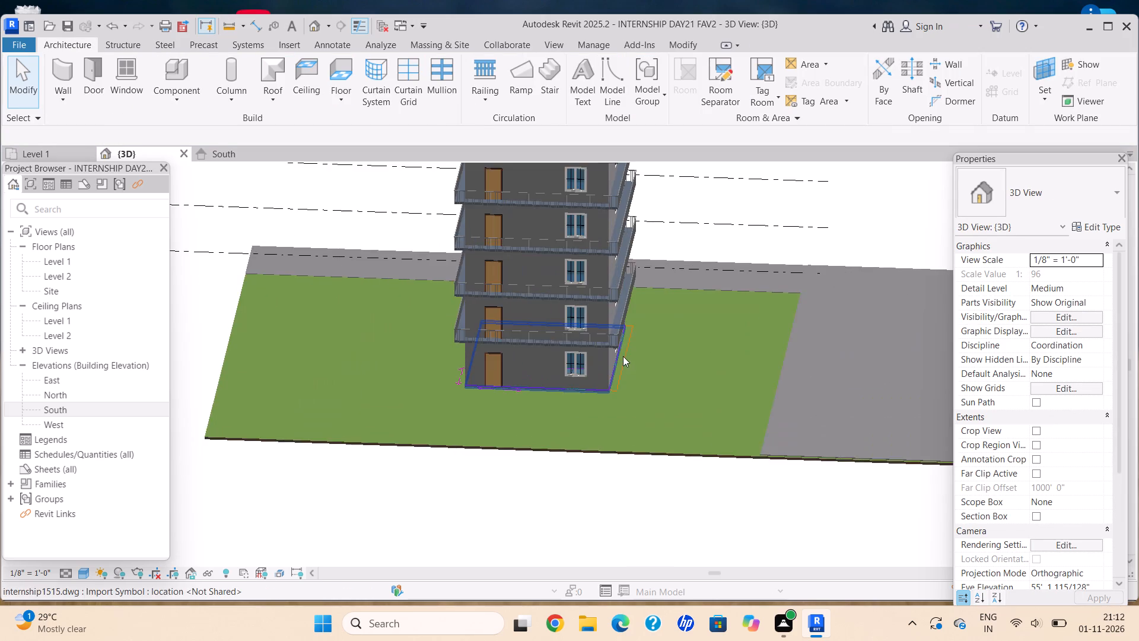
scroll(622, 353, "down", 3)
middle_click(623, 353, "shift")
middle_click(631, 354, "shift")
middle_click(640, 355, "shift")
scroll(609, 371, "up", 4)
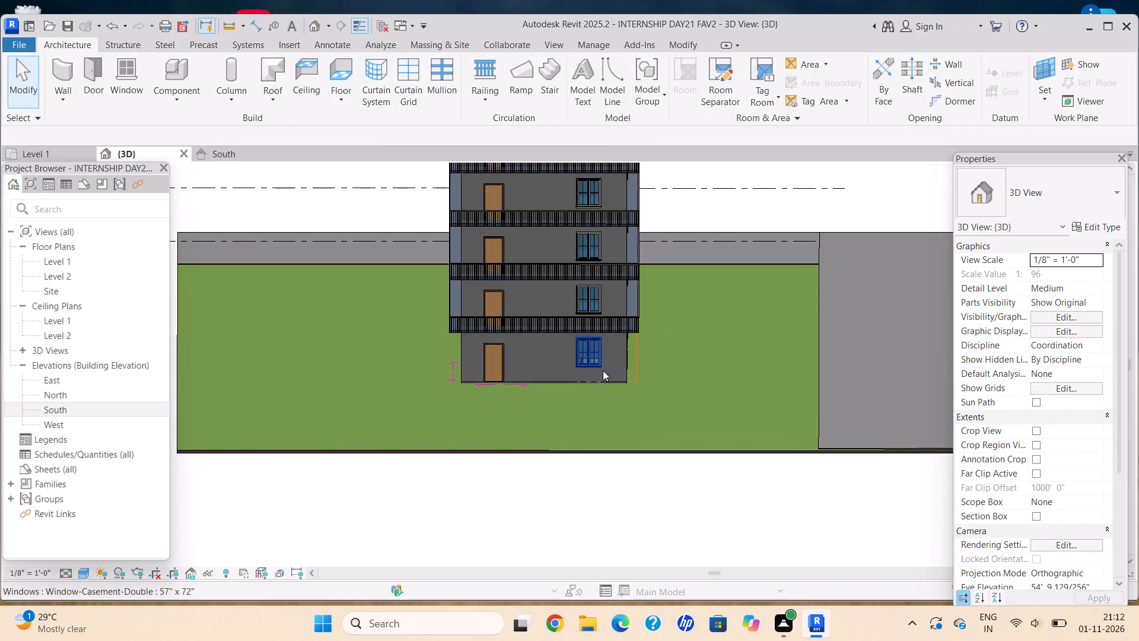
middle_click_drag(597, 367, 586, 357)
scroll(588, 344, "down", 3)
middle_click(592, 339)
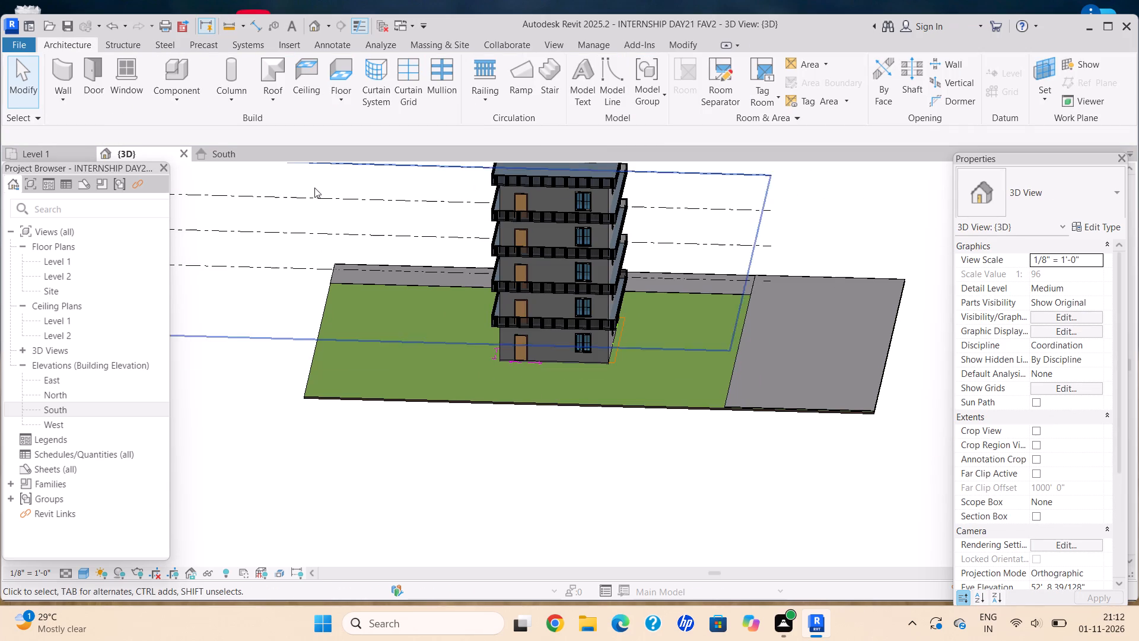
Edit the grassland toposolid's boundary, moving the edge opposite the wide grey slab inward toward the house, and finish the sketch.
left_click(324, 316)
scroll(323, 319, "up", 1)
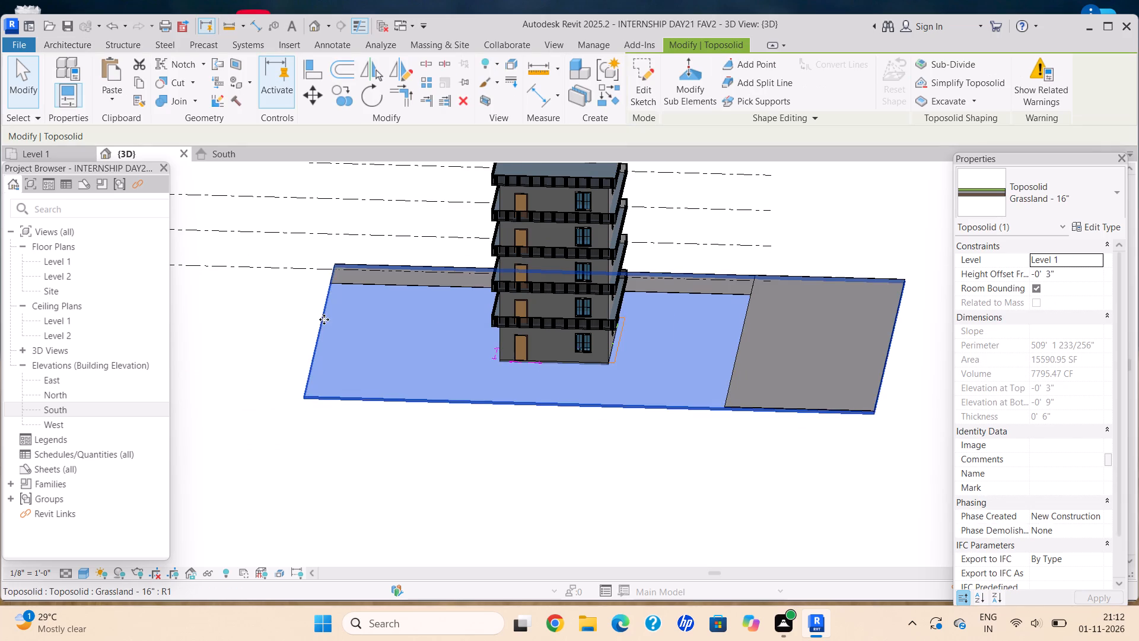
scroll(324, 319, "up", 3)
left_click(648, 99)
scroll(370, 288, "up", 4)
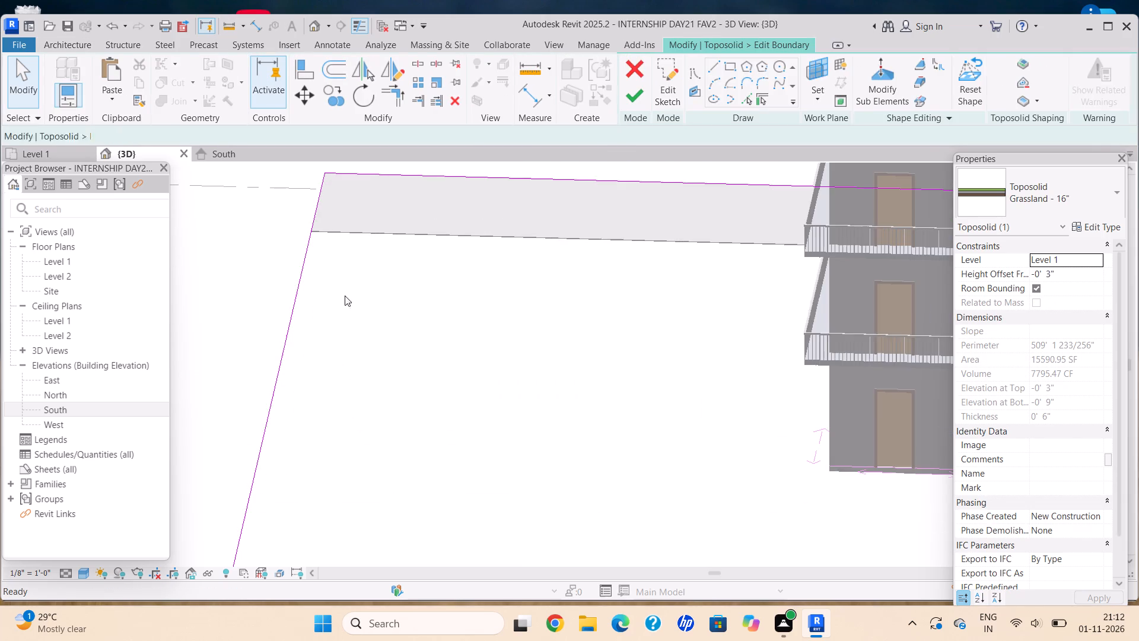
left_click_drag(298, 323, 369, 342)
left_click_drag(287, 323, 291, 325)
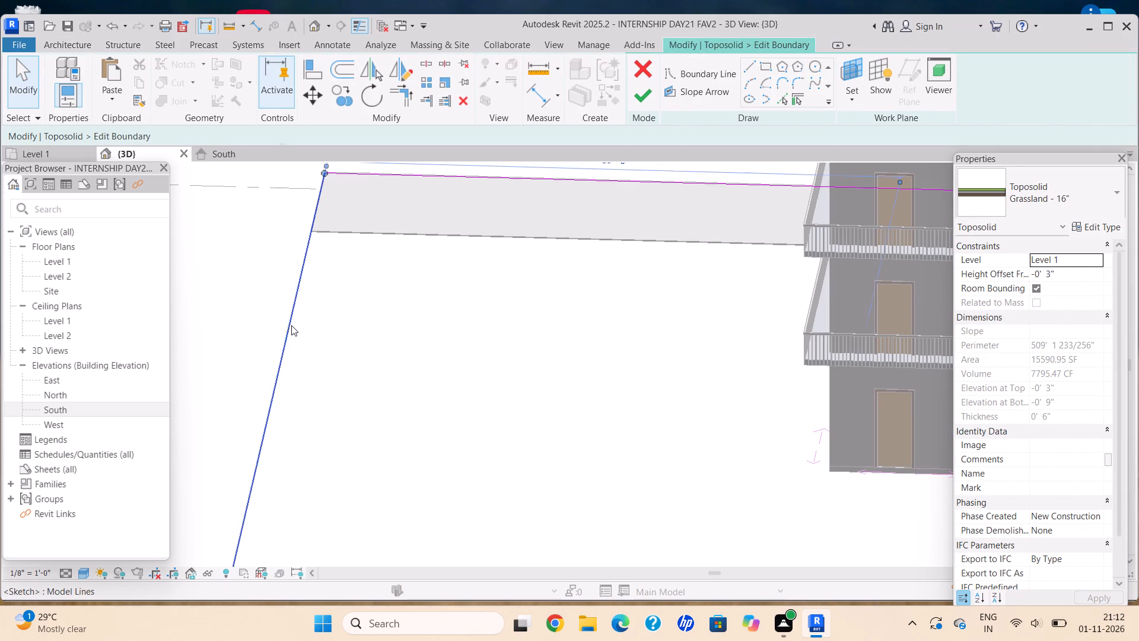
left_click_drag(291, 325, 385, 351)
left_click(324, 230)
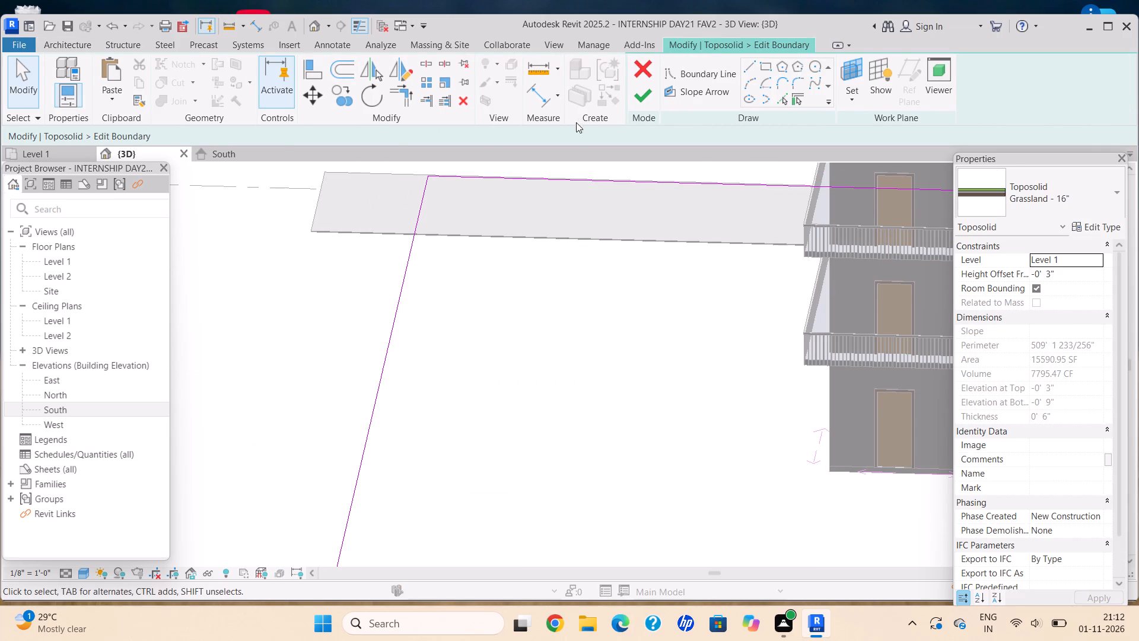
left_click(641, 97)
Shorten the narrow grey slab behind the house so its end lines up with the toposolid's moved edge.
left_click(322, 219)
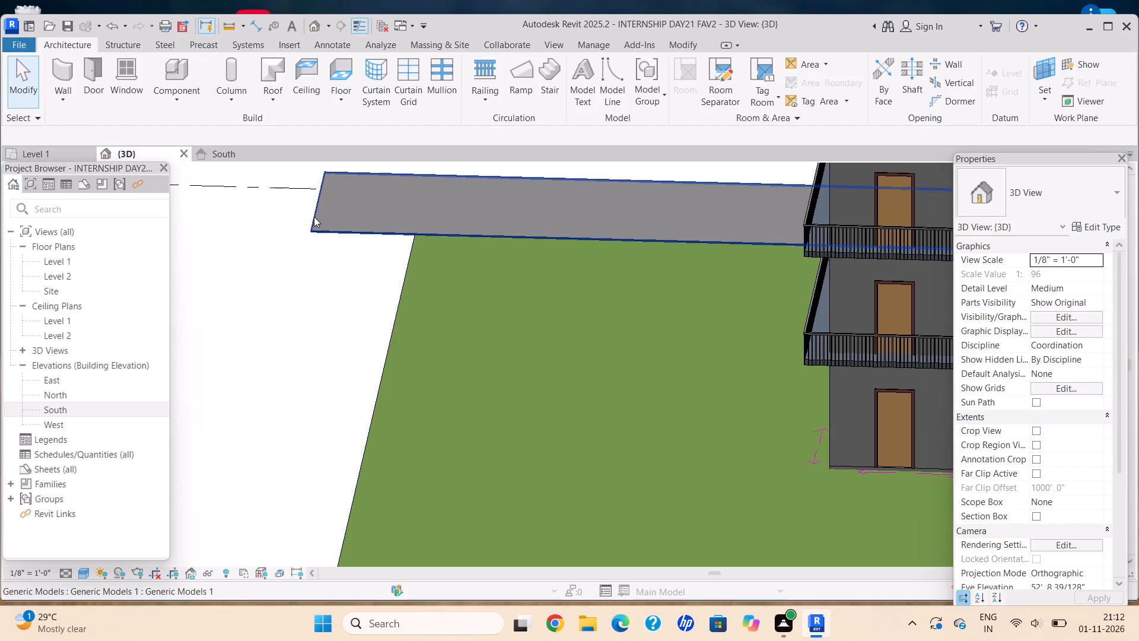
left_click(313, 217)
left_click_drag(317, 199, 429, 212)
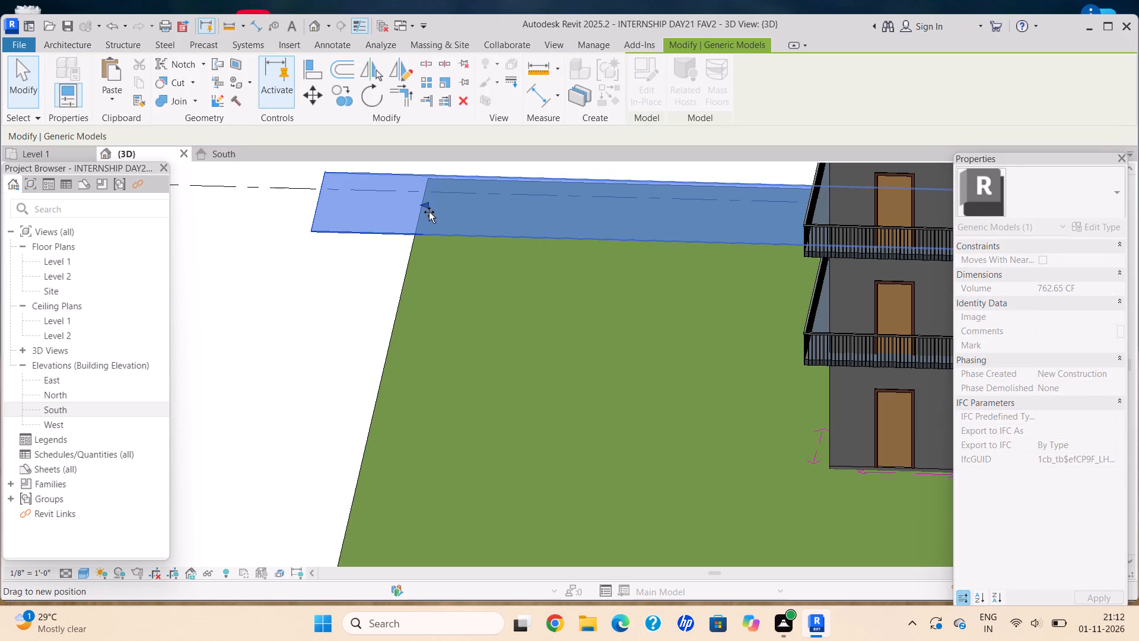
left_click_drag(429, 212, 422, 212)
scroll(508, 308, "down", 7)
middle_click_drag(504, 304, 475, 272)
key("Escape")
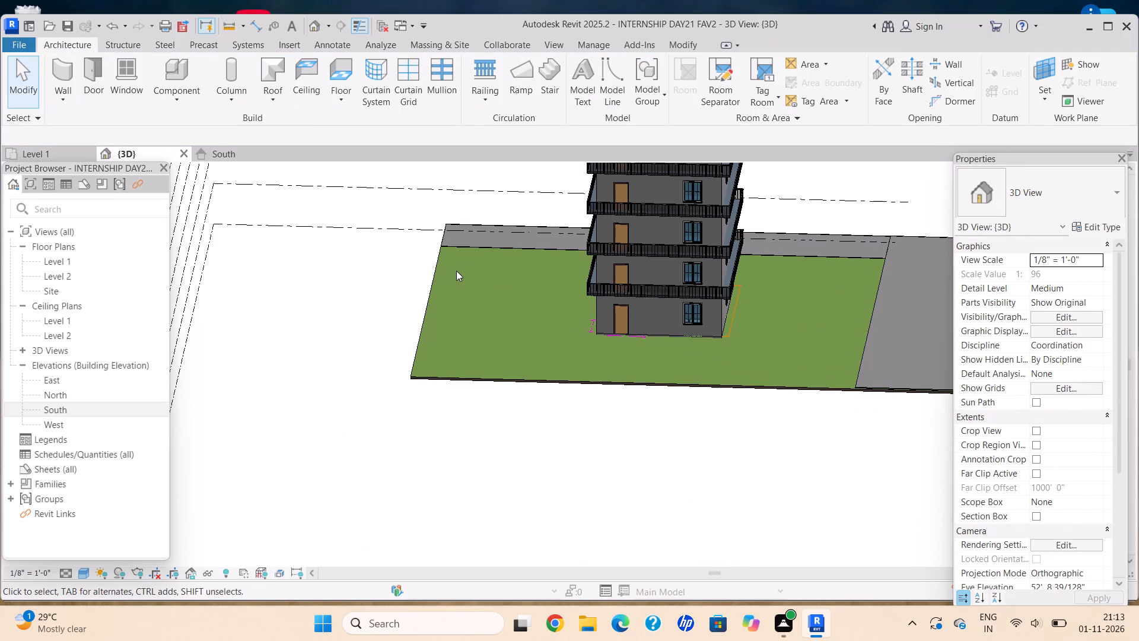
Examine the overall site, toposolid and grey slabs around the building in 3D.
scroll(456, 267, "down", 2)
middle_click_drag(456, 267, 378, 286)
scroll(378, 286, "down", 1)
middle_click_drag(507, 299, 482, 292)
middle_click(463, 287)
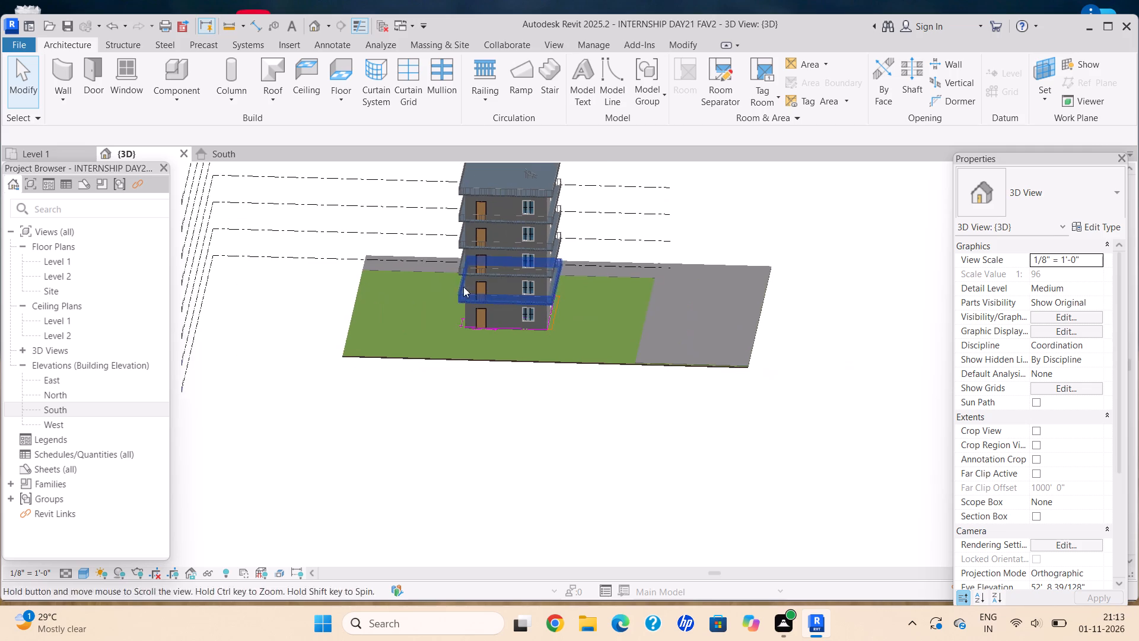
scroll(462, 295, "down", 2)
middle_click_drag(469, 300, 508, 314)
middle_click(509, 314)
middle_click(507, 307, "shift")
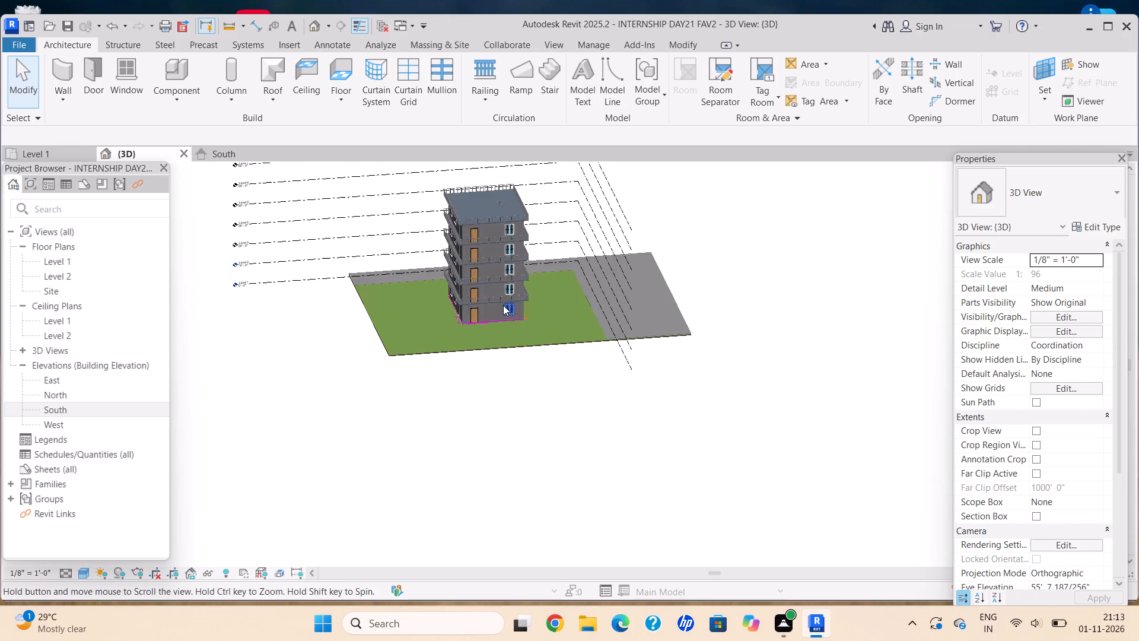
middle_click_drag(495, 291, 538, 304)
scroll(503, 296, "up", 2)
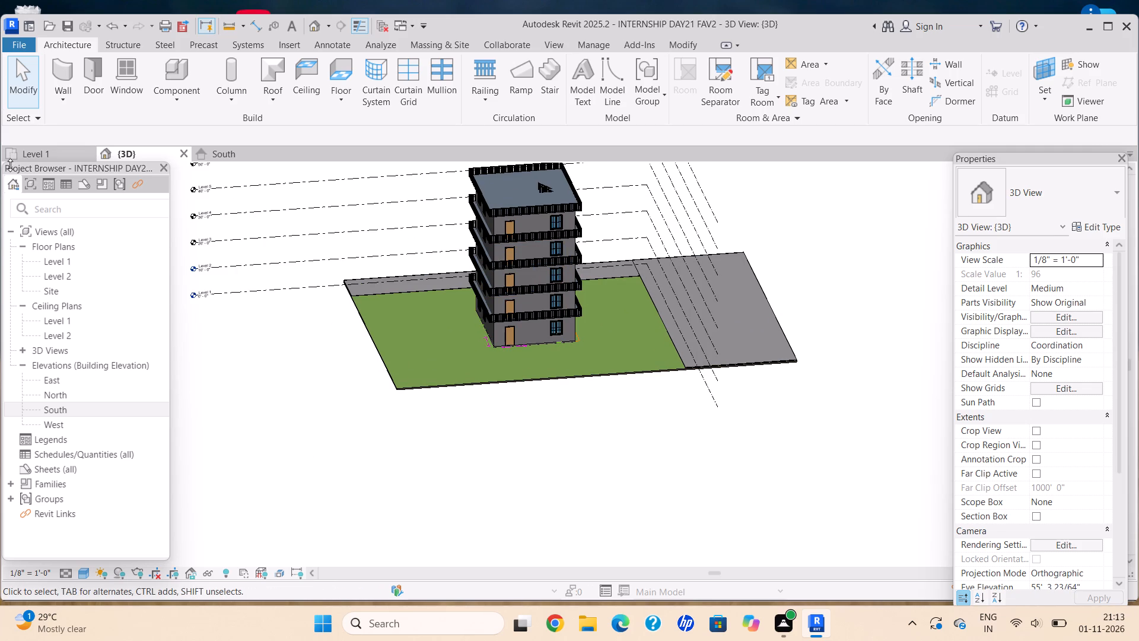
scroll(228, 250, "down", 3)
middle_click_drag(252, 253, 268, 258)
scroll(461, 335, "down", 1)
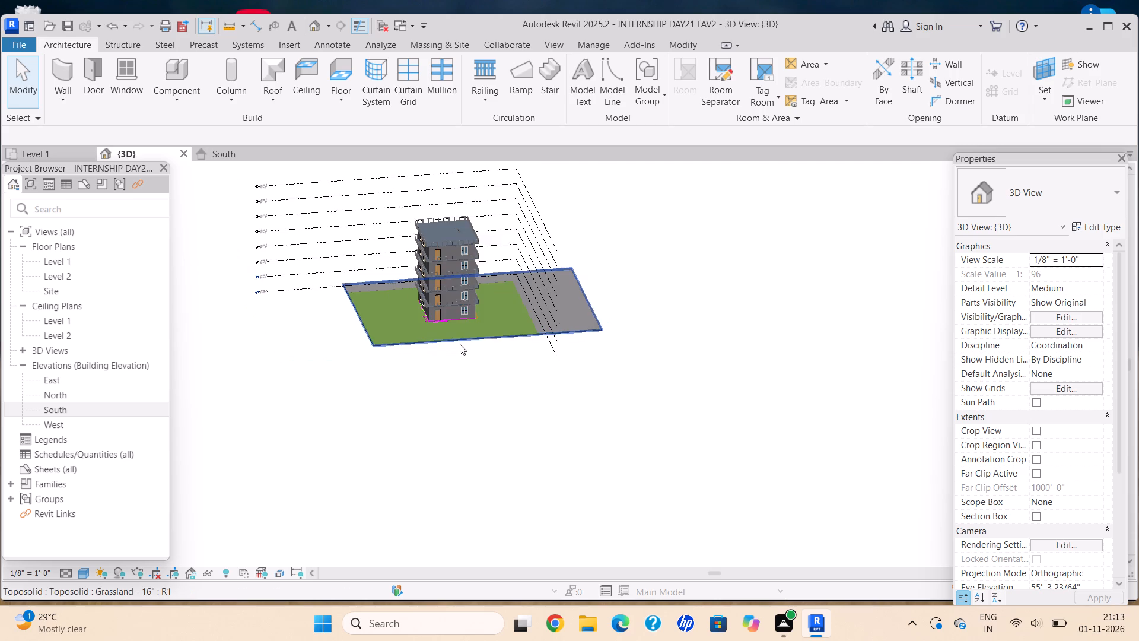
middle_click_drag(461, 342, 460, 332)
Examine the Level 1 floor's edge at the door-side corner and the surrounding grass in 3D.
scroll(400, 310, "up", 5)
scroll(491, 292, "up", 5)
scroll(410, 318, "up", 7)
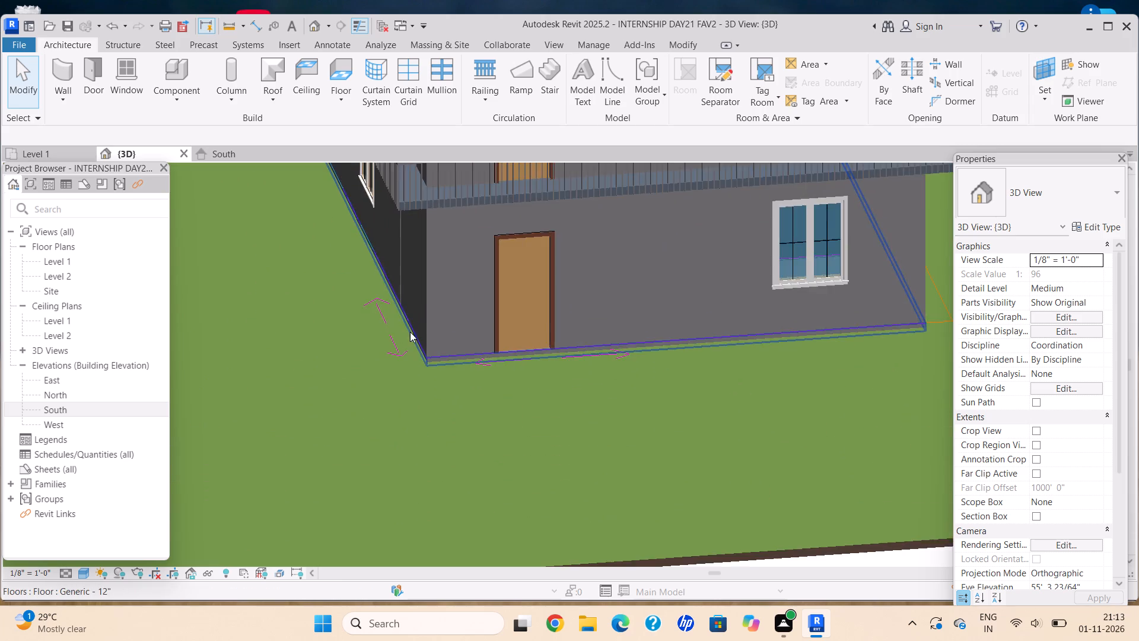
scroll(420, 353, "up", 6)
left_click(434, 364)
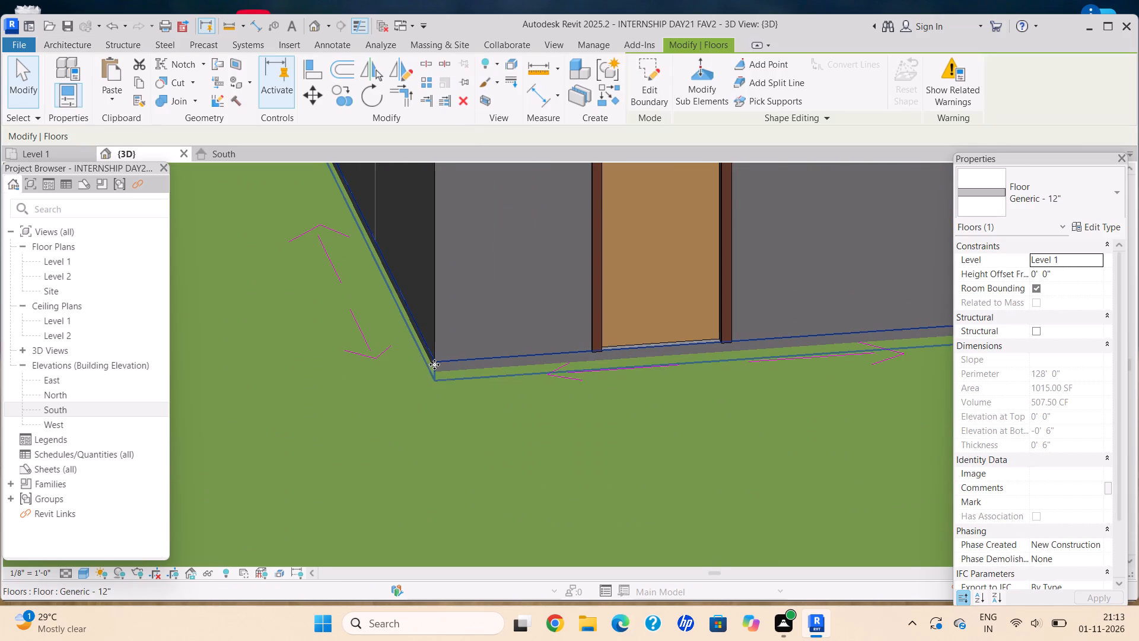
scroll(314, 345, "down", 14)
middle_click_drag(300, 322, 462, 359)
scroll(462, 359, "down", 2)
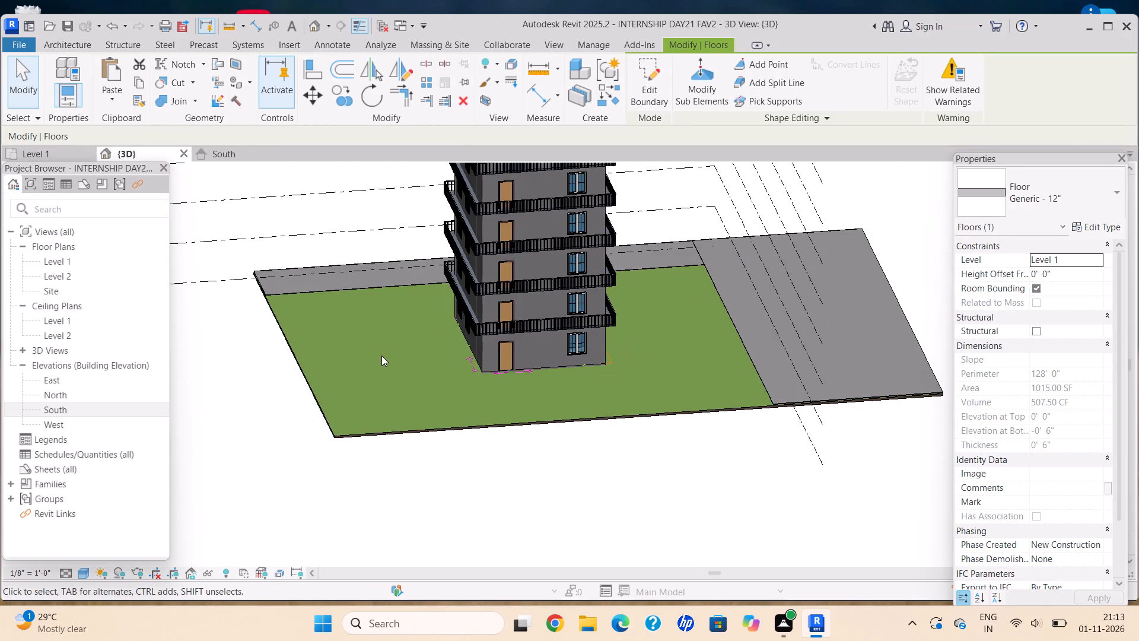
key("Escape")
key("Escape")
middle_click_drag(358, 325, 396, 317)
key("Escape")
middle_click_drag(458, 370, 406, 380, "shift")
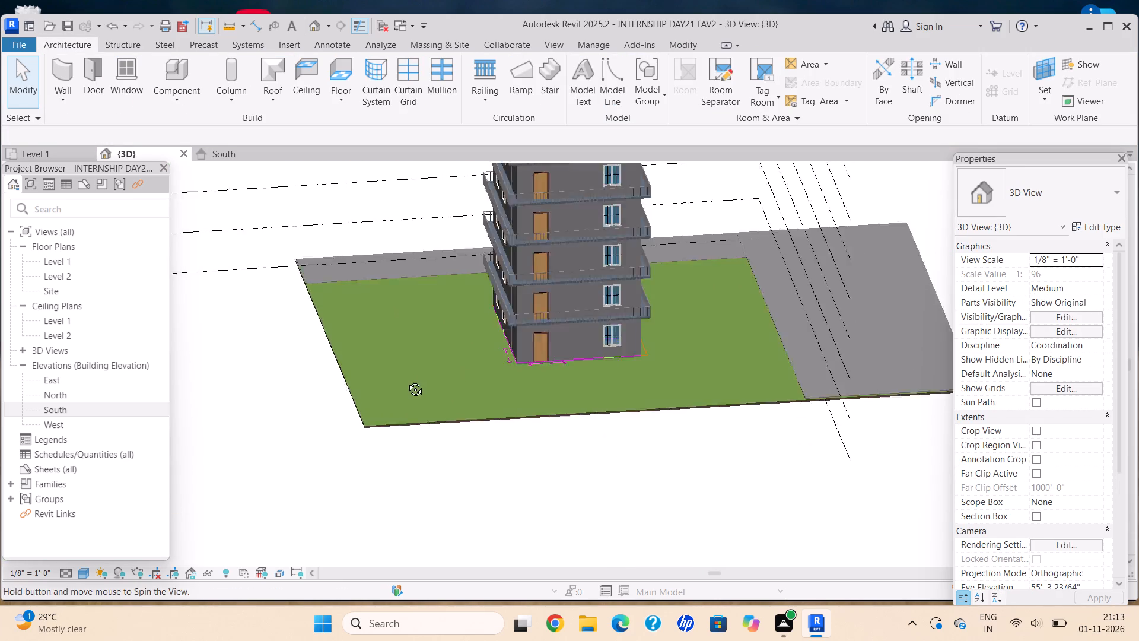
Examine the building's door side and the surrounding grass and slabs in 3D.
middle_click_drag(406, 380, 397, 380, "shift")
middle_click_drag(413, 358, 458, 370, "shift")
middle_click_drag(441, 341, 455, 344, "shift")
scroll(455, 344, "up", 1, "shift")
middle_click_drag(445, 337, 437, 334)
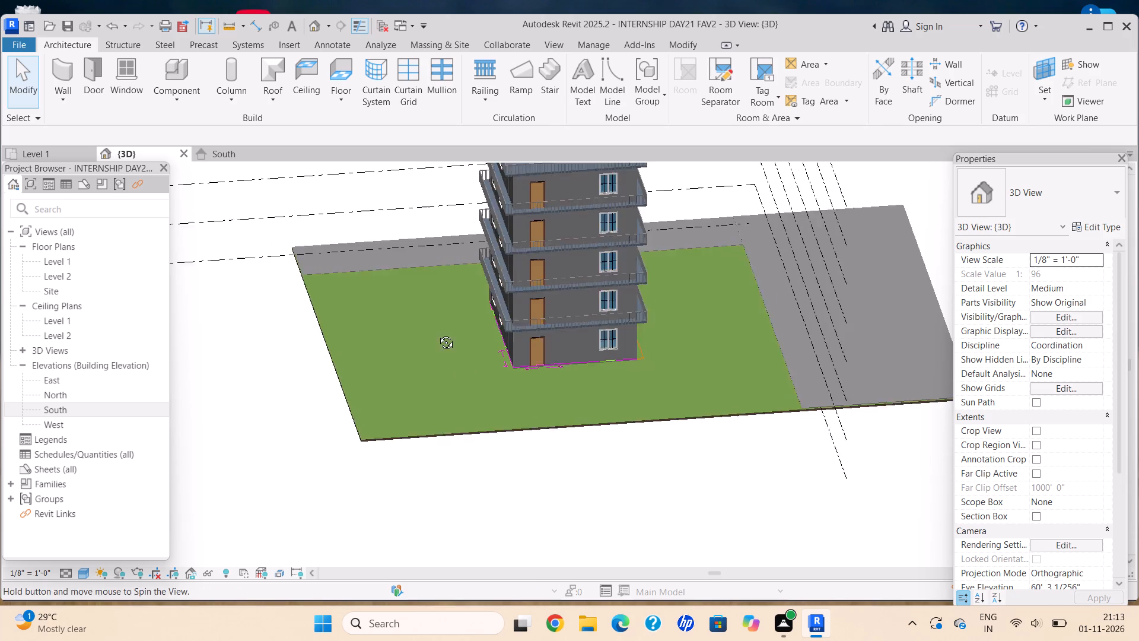
middle_click_drag(437, 334, 436, 334)
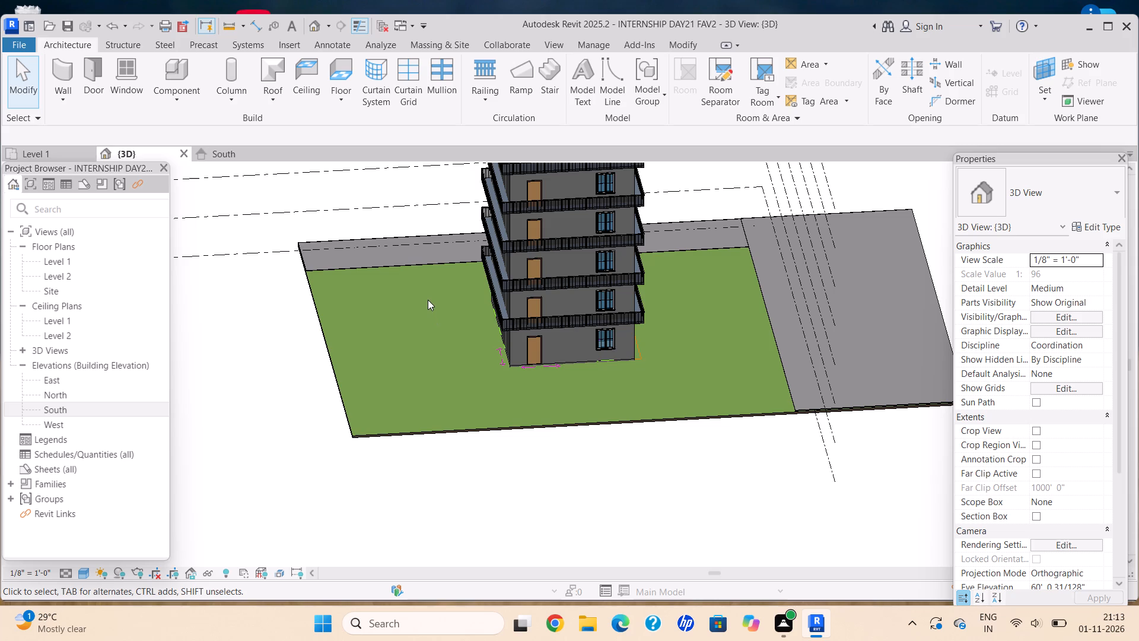
scroll(431, 350, "down", 3)
middle_click_drag(425, 349, 430, 356)
scroll(406, 364, "up", 2)
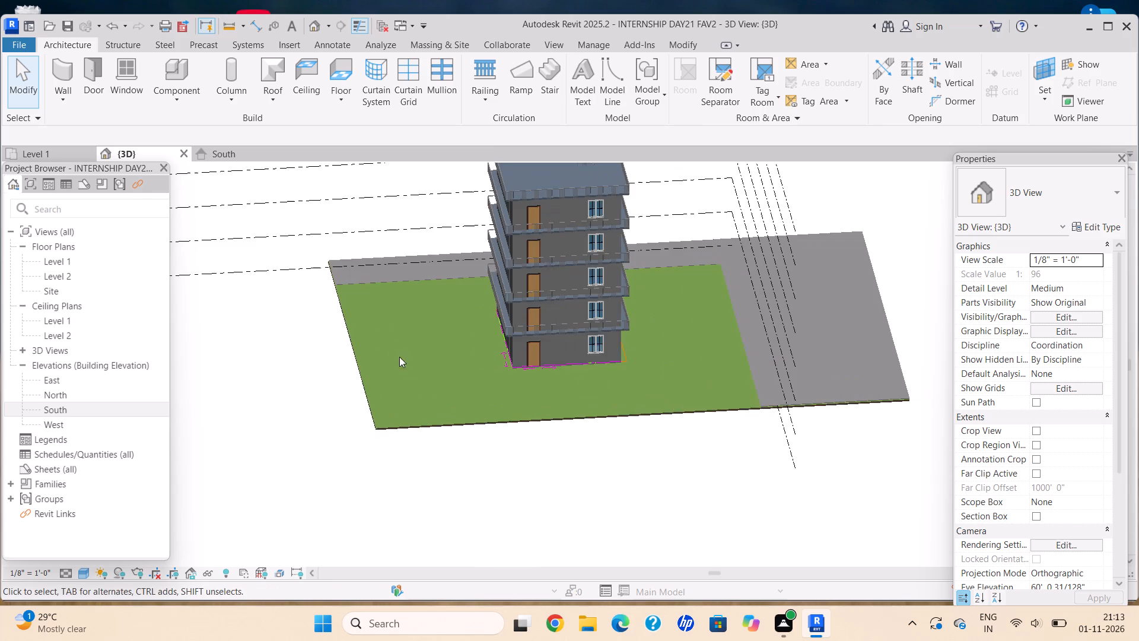
scroll(606, 360, "up", 5)
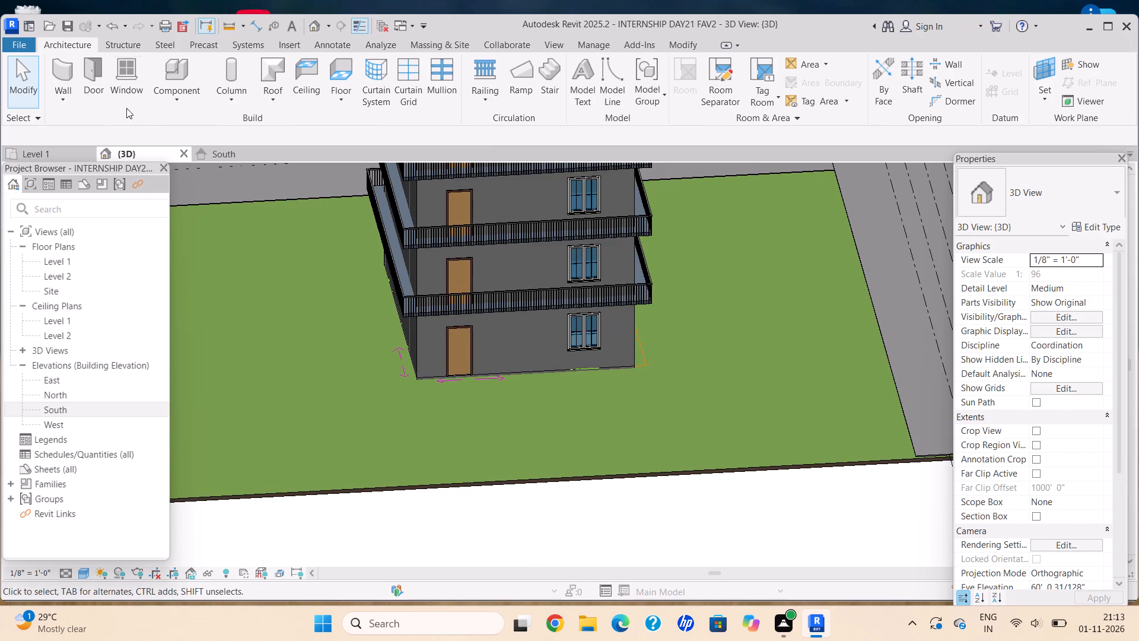
Draw a closed rectangle of 10' high Generic - 8" walls, about 59' by 58' 6", around the house on the Level 1 plan.
left_click(70, 99)
left_click(97, 121)
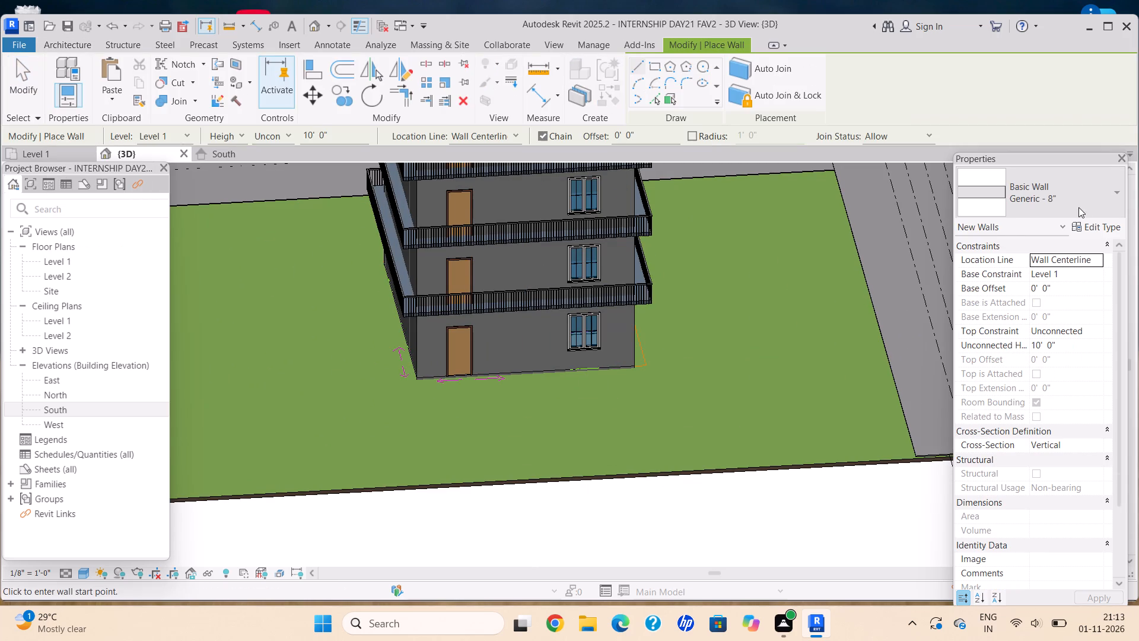
scroll(658, 277, "down", 2)
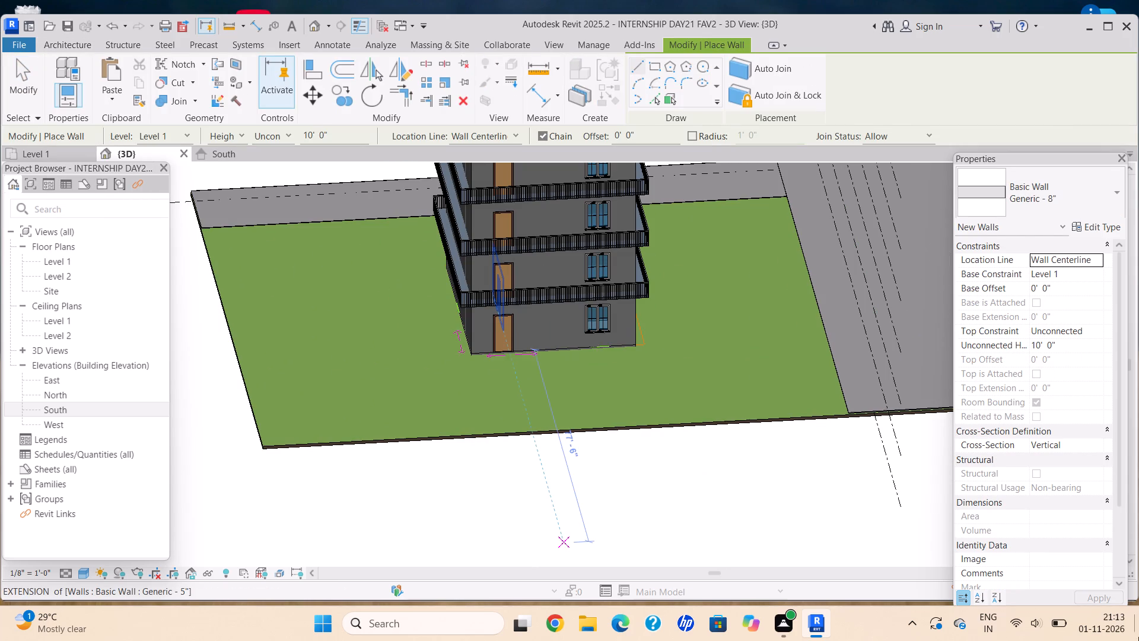
left_click(69, 153)
scroll(304, 233, "down", 2)
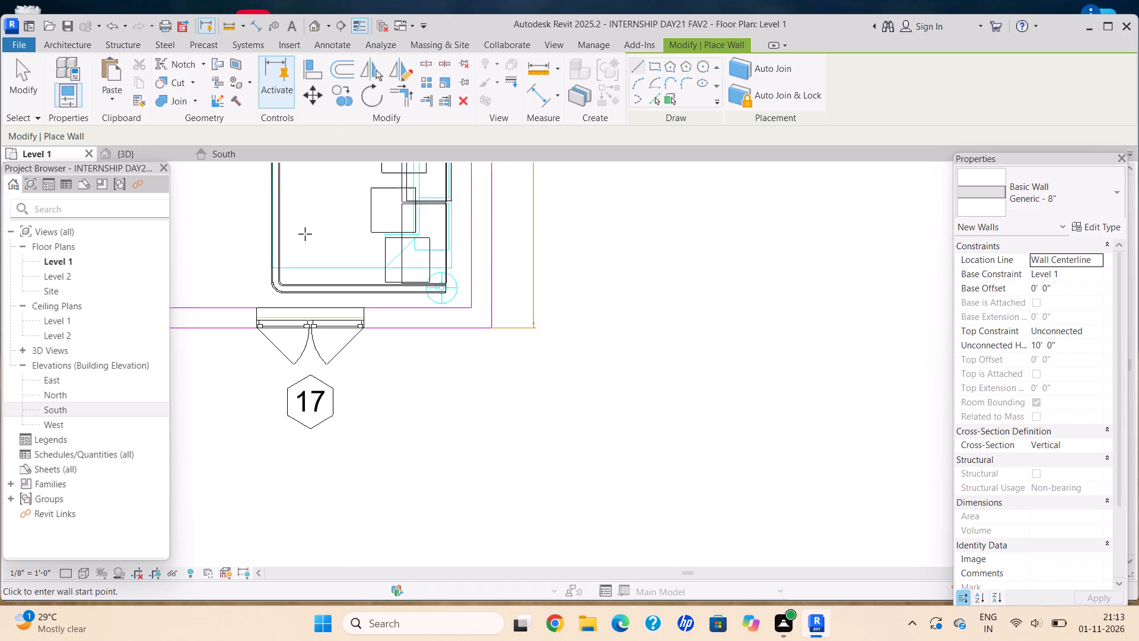
scroll(305, 234, "down", 8)
middle_click_drag(301, 212, 323, 227)
middle_click_drag(361, 257, 468, 354)
scroll(478, 332, "down", 6)
middle_click_drag(445, 273, 535, 387)
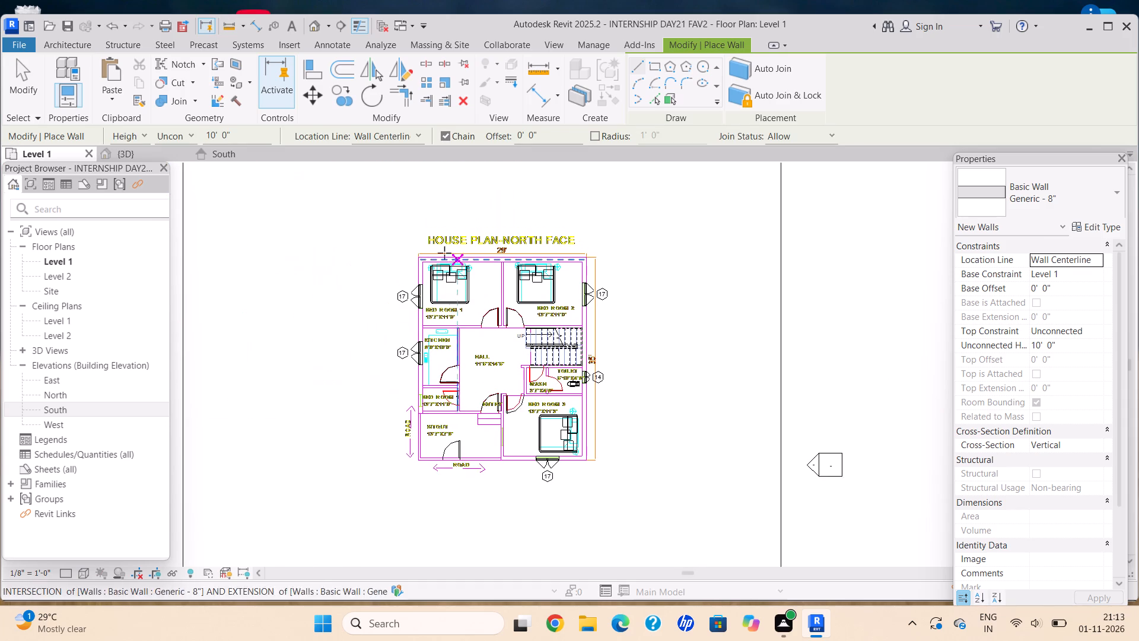
scroll(403, 251, "down", 4)
middle_click_drag(397, 250, 431, 270)
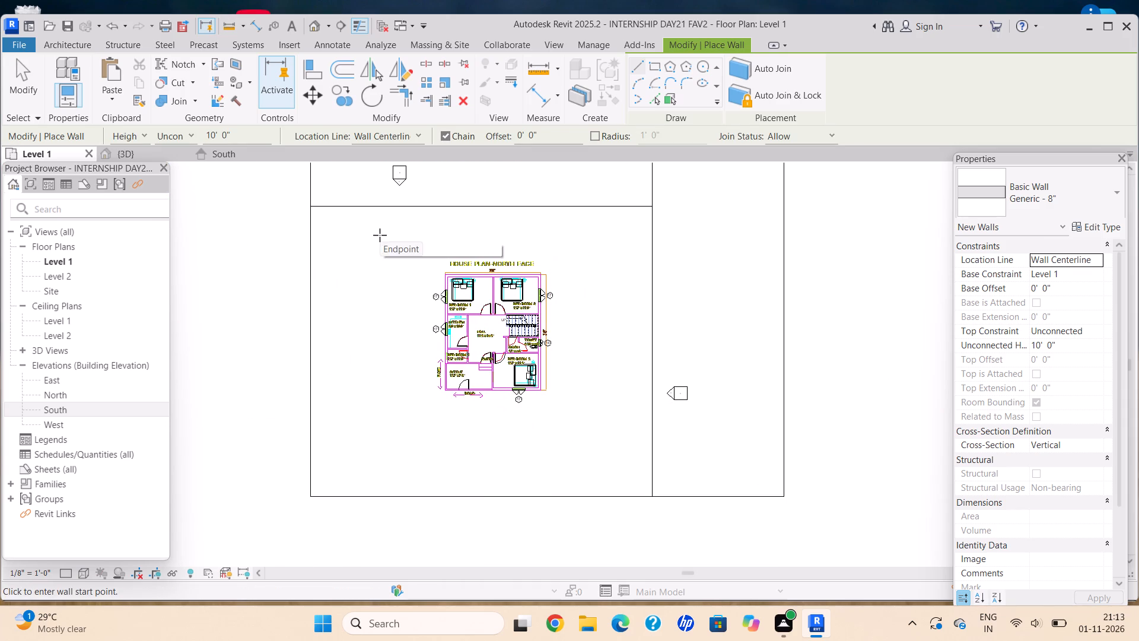
left_click(405, 237)
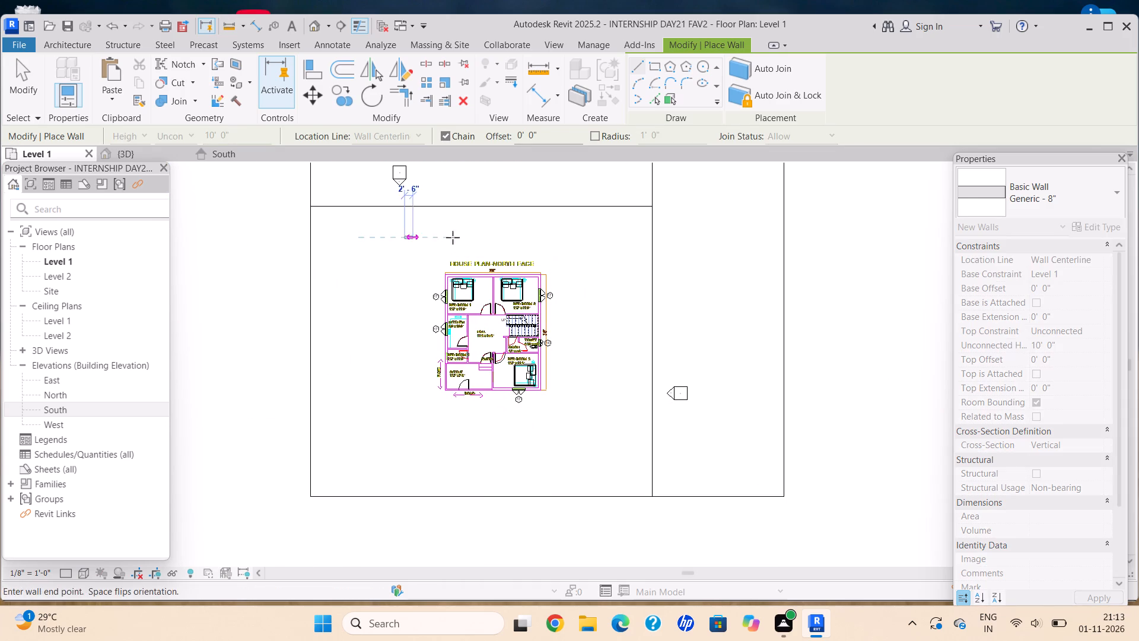
left_click(599, 238)
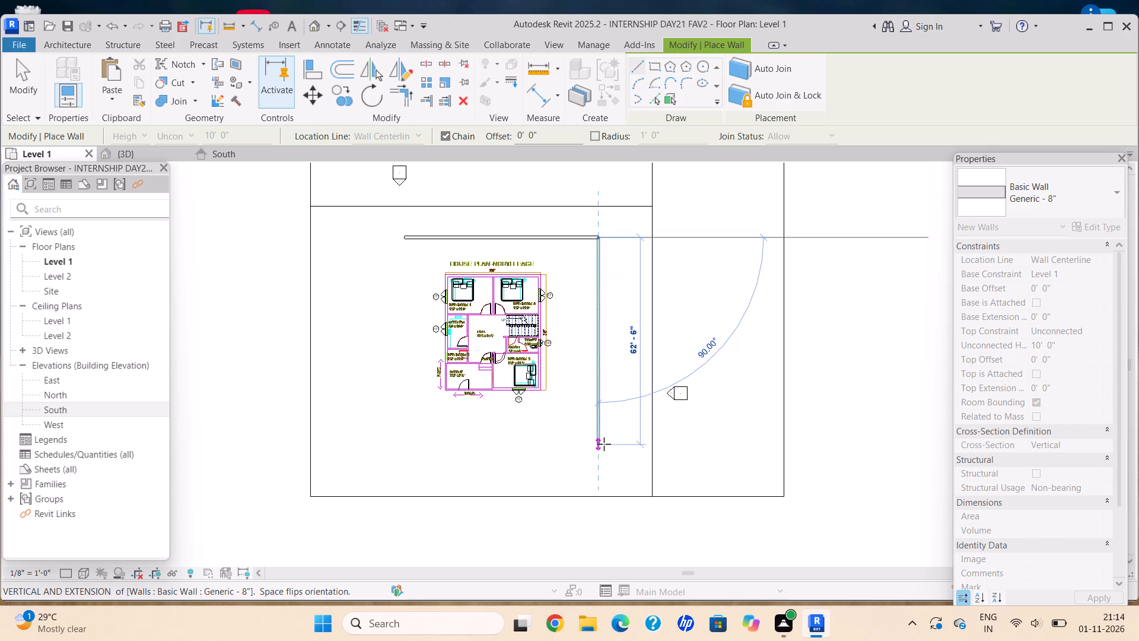
left_click(602, 433)
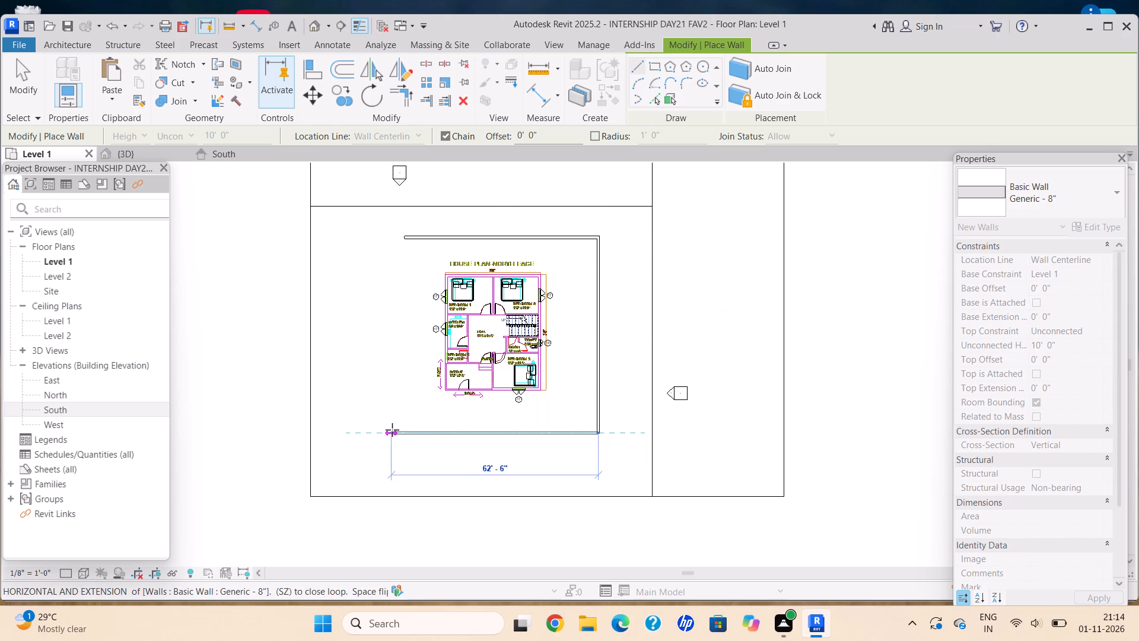
left_click(411, 433)
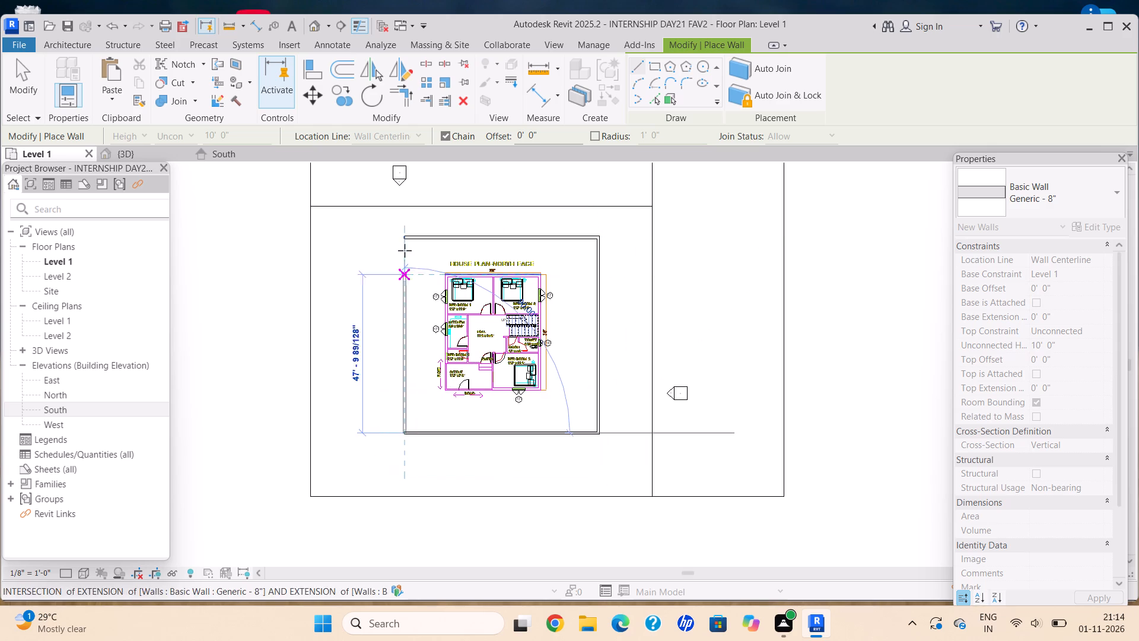
left_click(405, 240)
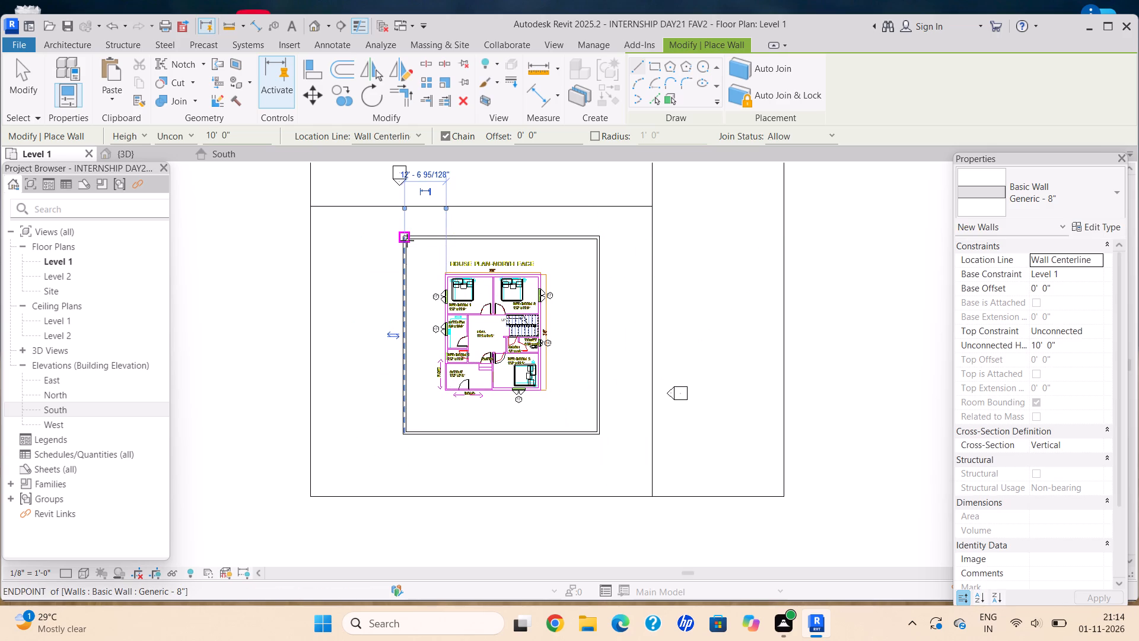
key("Escape")
Examine how the new wall enclosure sits around the house on the Level 1 plan.
scroll(438, 349, "down", 2)
middle_click_drag(440, 345, 450, 312)
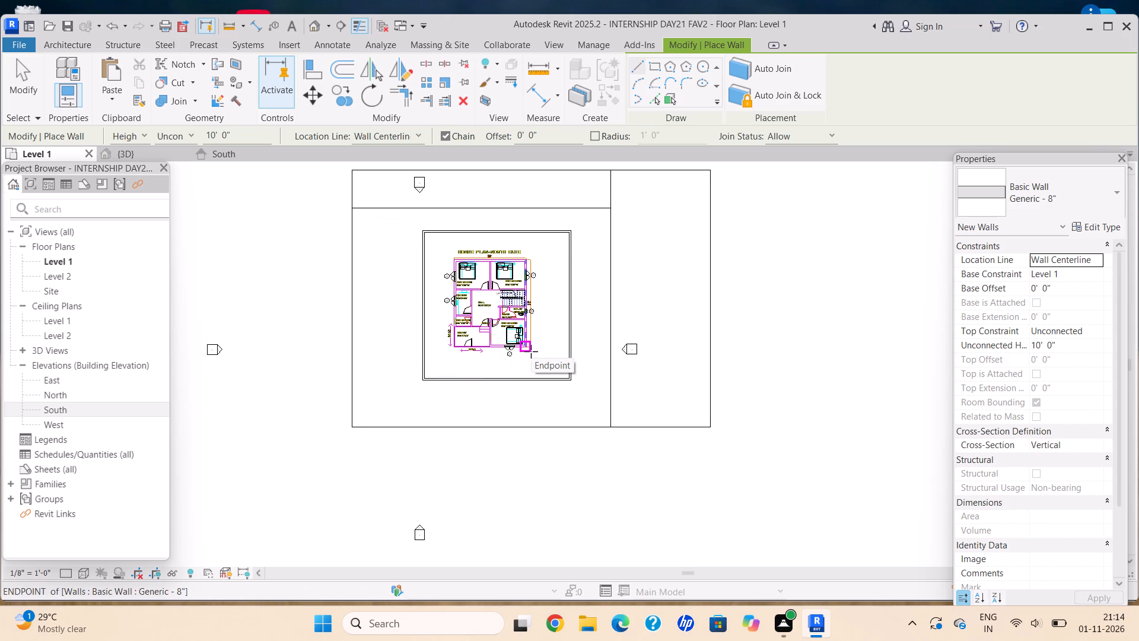
scroll(537, 361, "down", 1)
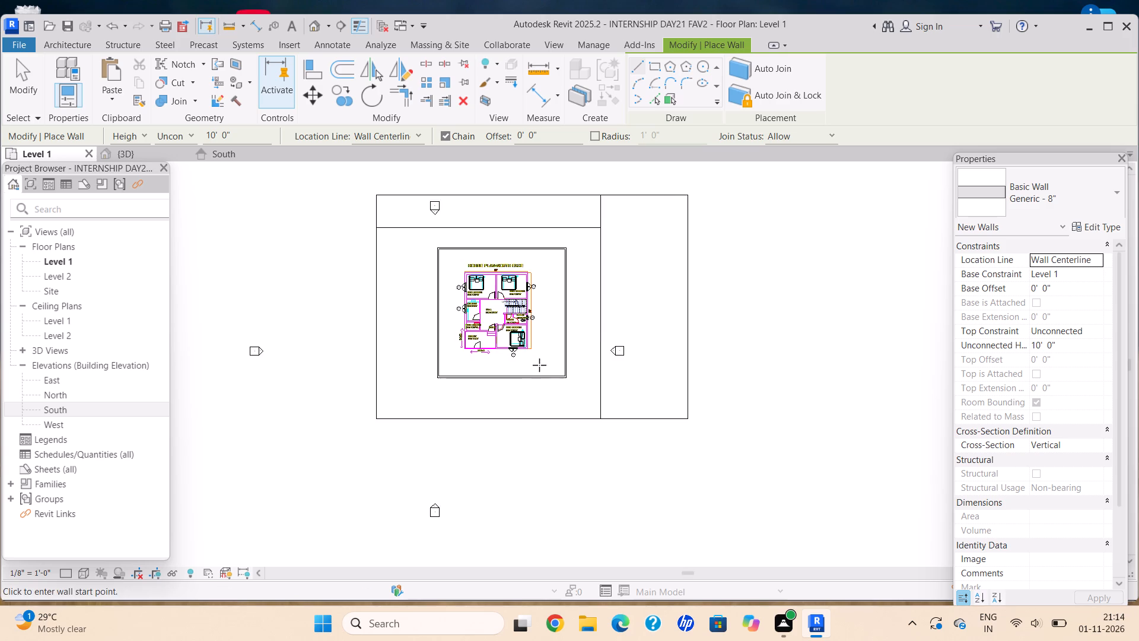
middle_click_drag(541, 367, 548, 377)
middle_click(548, 377)
scroll(472, 242, "up", 2)
scroll(502, 284, "up", 3)
scroll(506, 286, "down", 5)
middle_click(513, 290)
scroll(518, 293, "up", 5)
middle_click(409, 352)
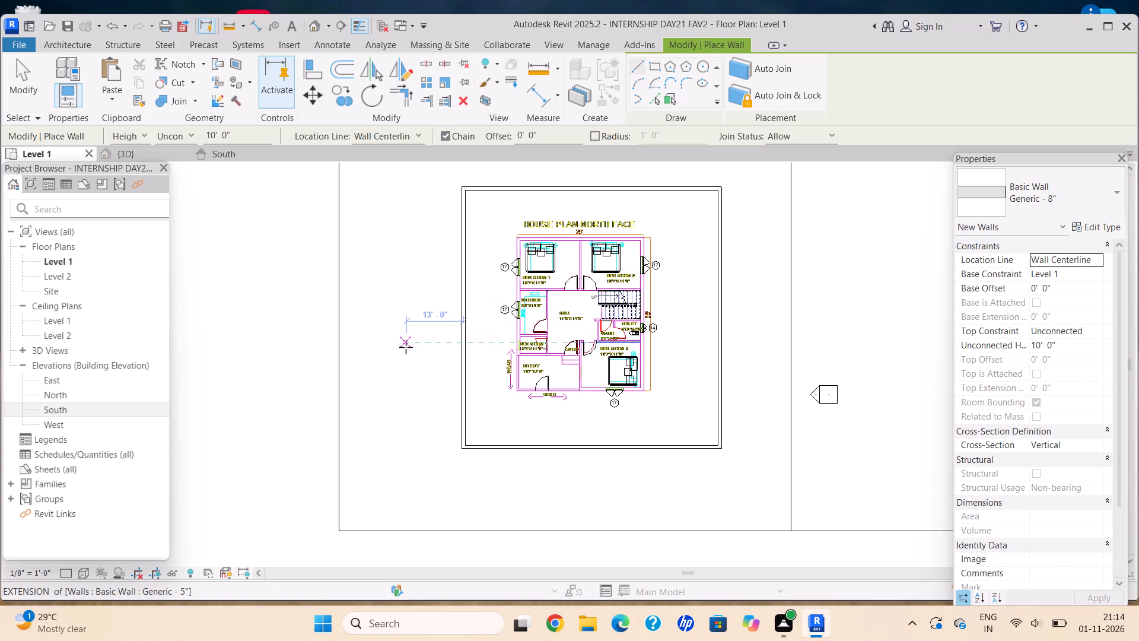
key("Escape")
middle_click_drag(413, 343, 359, 328)
key("Escape")
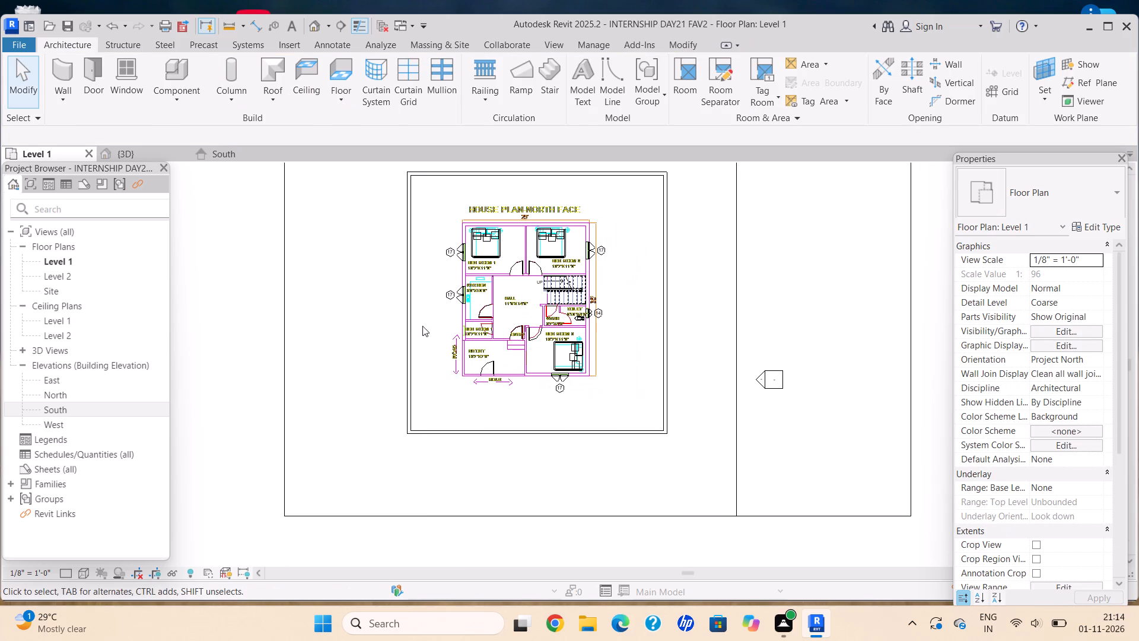
scroll(466, 293, "up", 3)
scroll(399, 323, "down", 5)
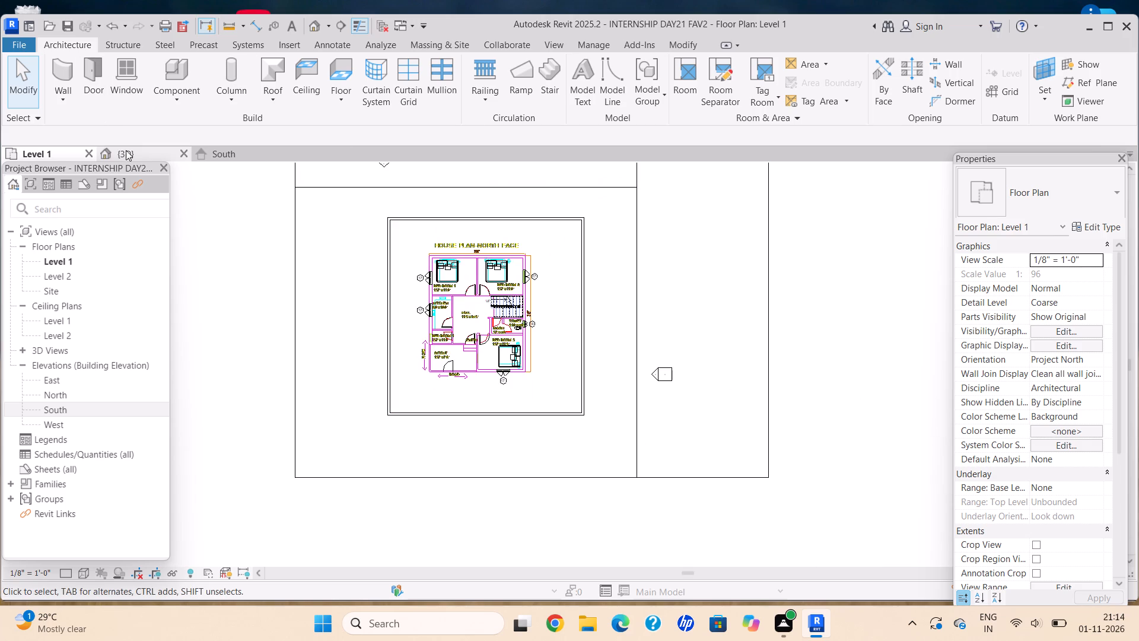
In 3D, set the unconnected height of the enclosure wall facing the wide grey slab to 5'.
left_click(136, 151)
middle_click_drag(627, 386, 611, 389)
middle_click(611, 389)
middle_click_drag(669, 385, 609, 392, "shift")
middle_click_drag(599, 392, 593, 391, "shift")
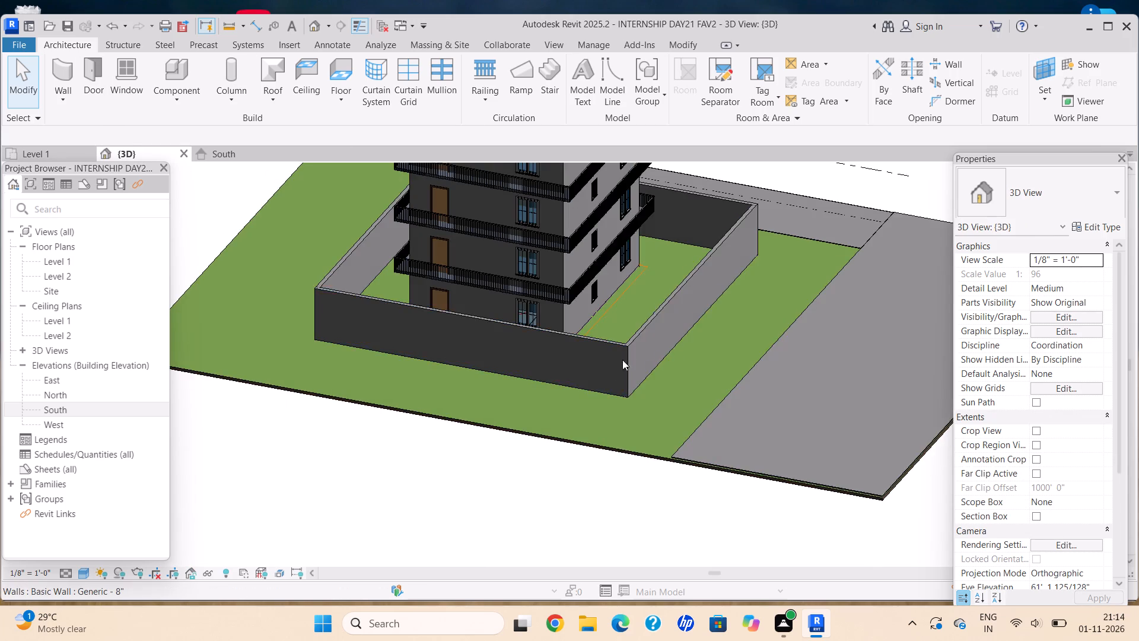
scroll(629, 351, "up", 4)
left_click(640, 327)
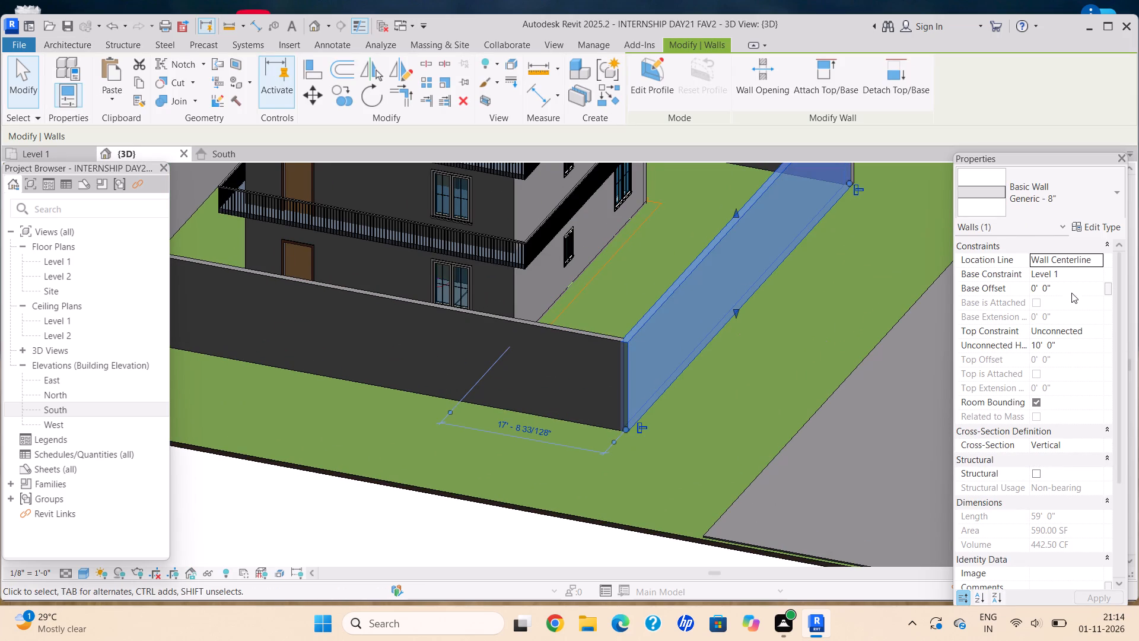
left_click(1066, 344)
key("BackSpace")
type("5'")
key("Return")
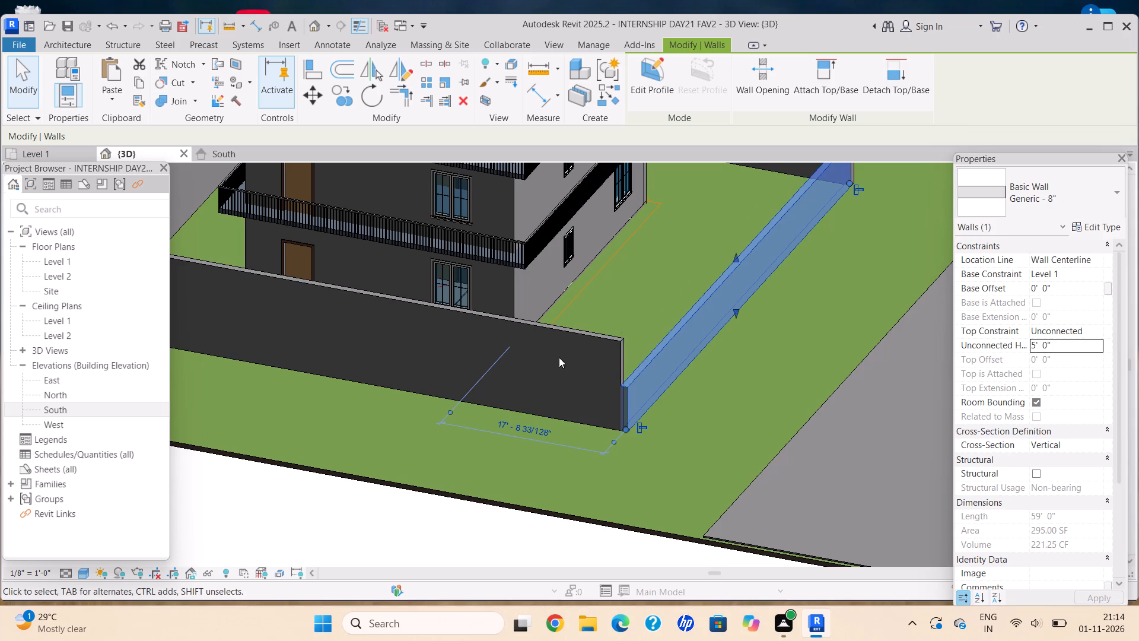
Set the unconnected height of the enclosure wall in front of the house's door side to 5'.
scroll(565, 359, "down", 4)
middle_click_drag(534, 325, 592, 338)
left_click(660, 363)
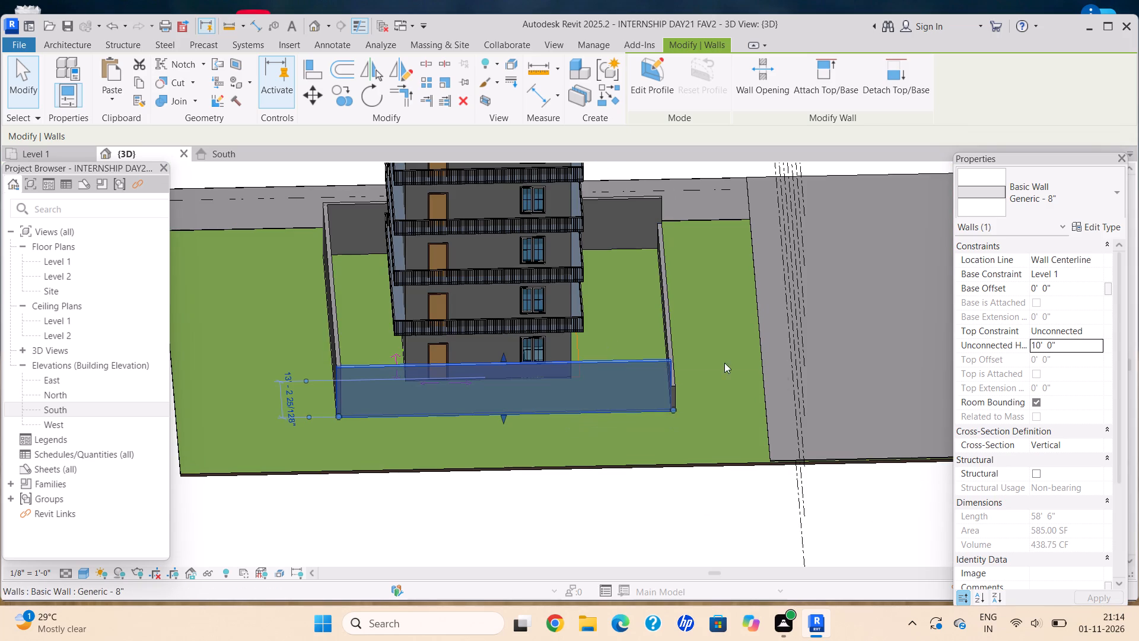
left_click(1073, 346)
key("BackSpace")
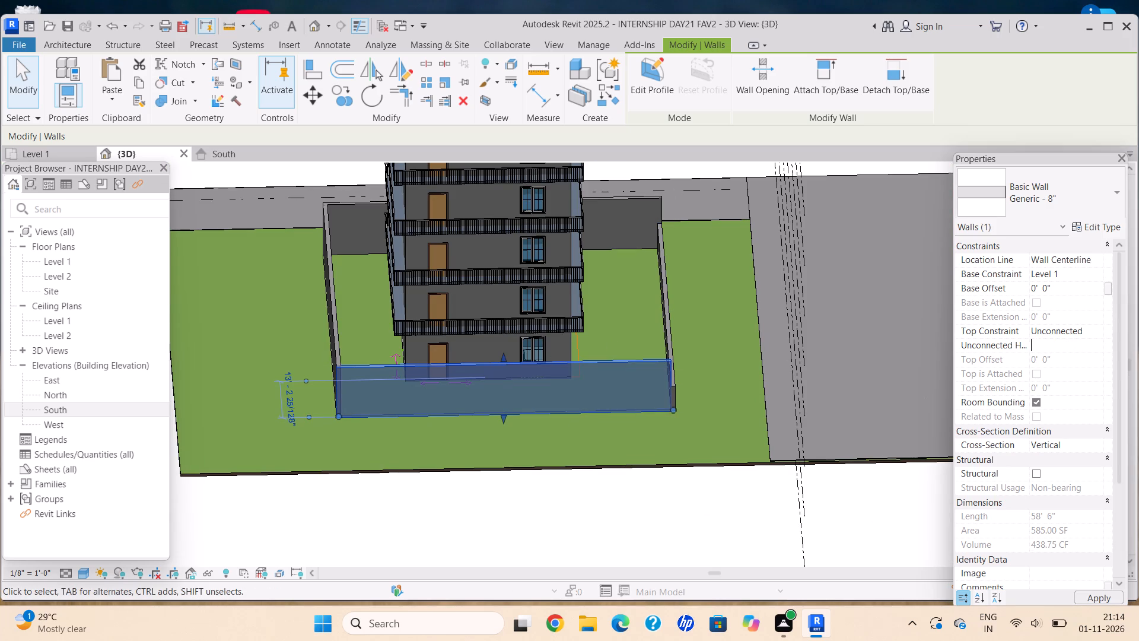
type("5'")
key("Return")
Set the unconnected height of the enclosure wall opposite the wide grey slab to 5'.
middle_click_drag(408, 361, 444, 347, "shift")
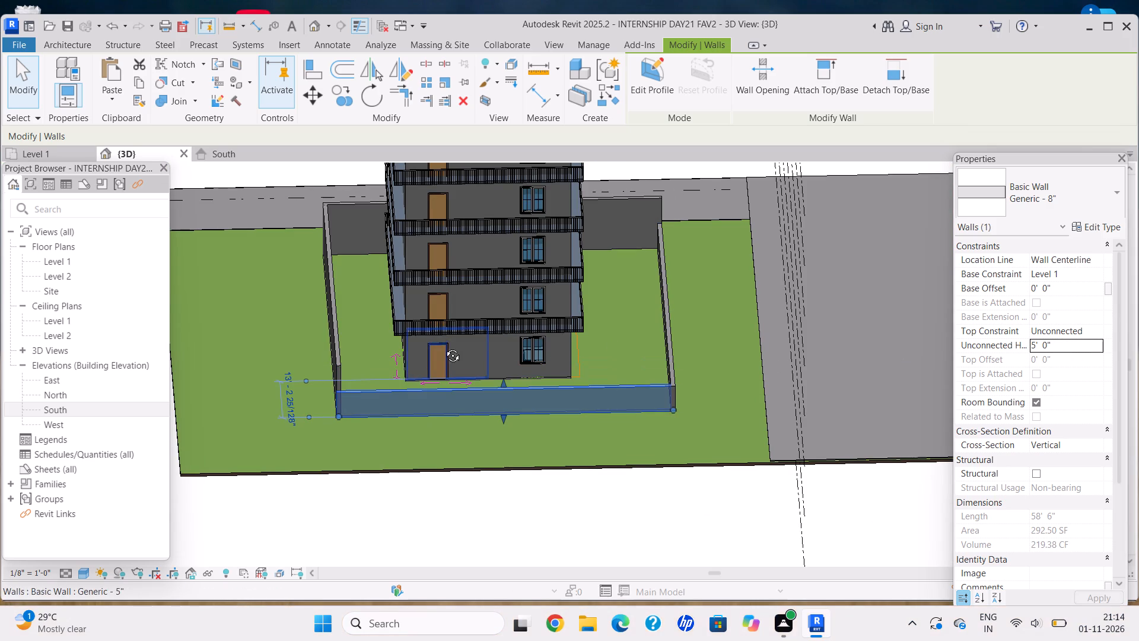
middle_click_drag(444, 347, 552, 357, "shift")
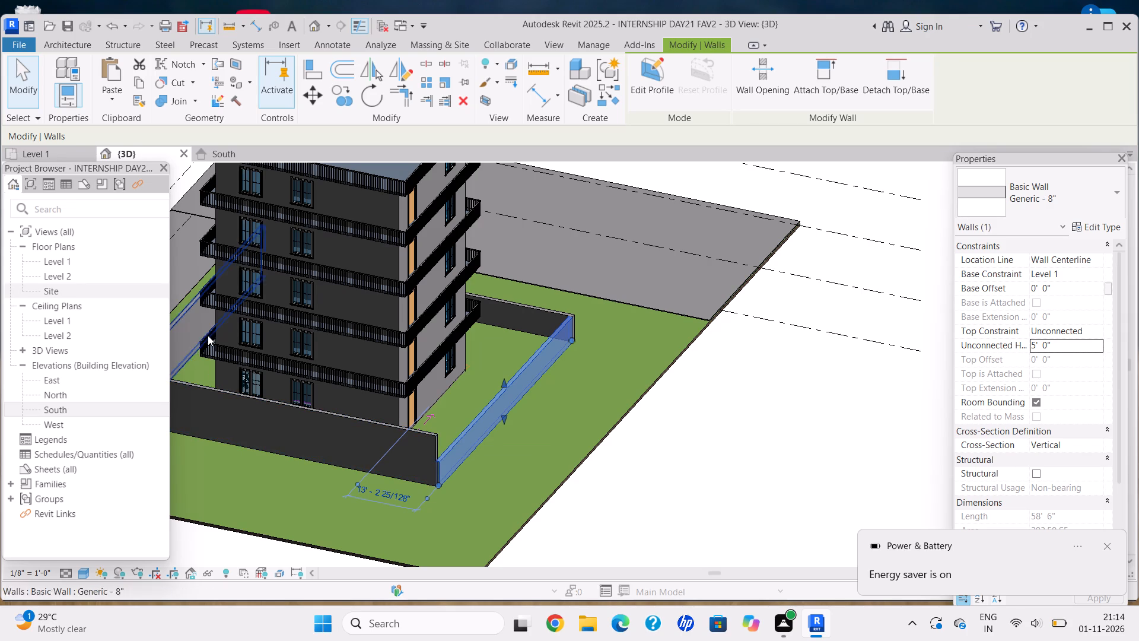
left_click(432, 434)
scroll(647, 389, "down", 2)
middle_click_drag(643, 387, 613, 360)
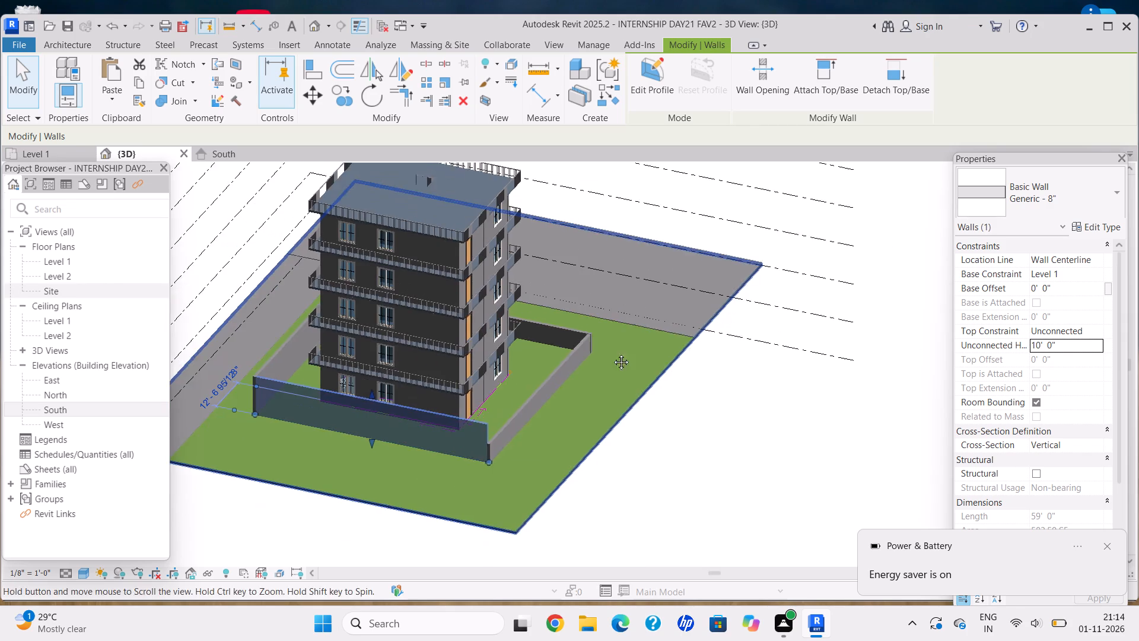
left_click(1071, 347)
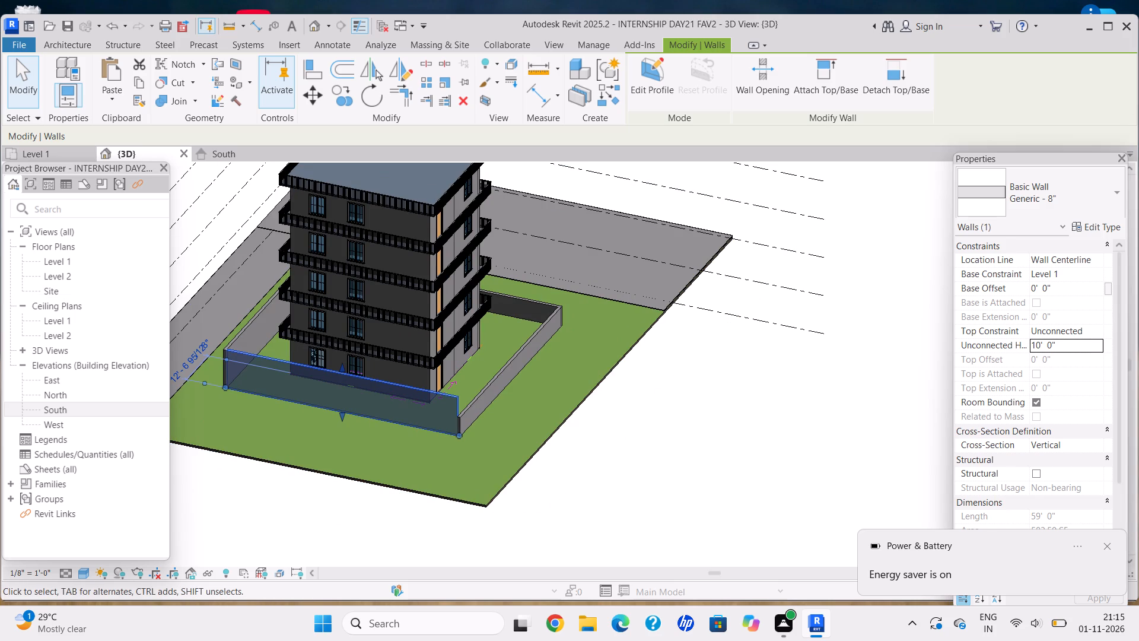
key("BackSpace")
type("5'")
key("Return")
Edit the Level 1 floor's boundary, moving its door-side edge outward about 13' to the enclosure wall, and finish the sketch.
middle_click_drag(424, 398, 547, 367)
middle_click_drag(575, 360, 591, 354)
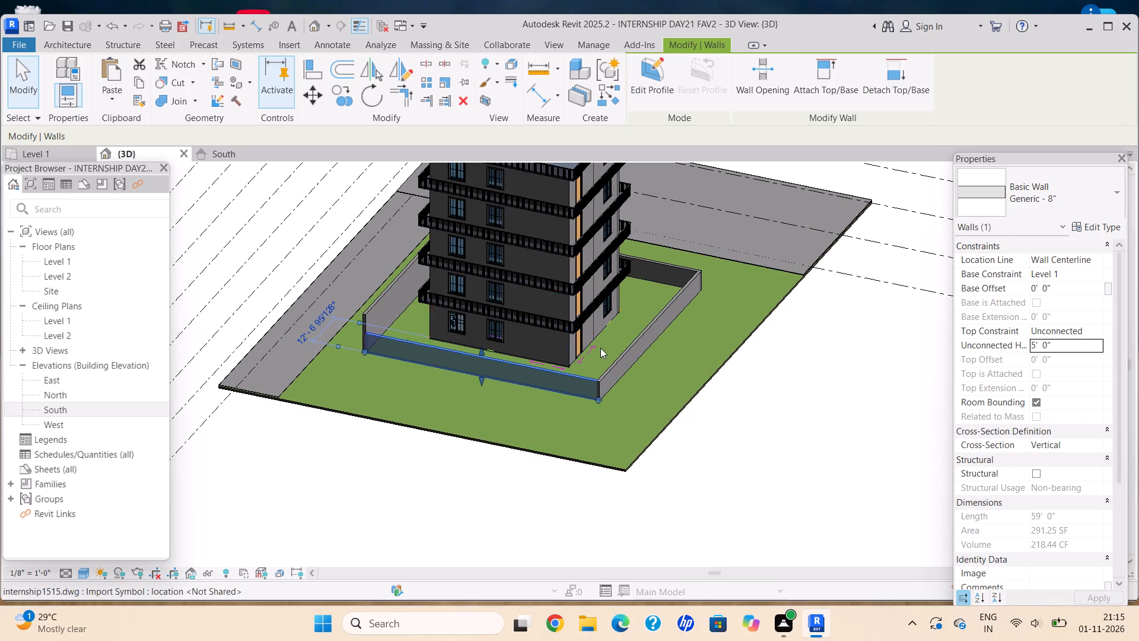
scroll(641, 342, "up", 6)
scroll(561, 378, "up", 6)
key("Escape")
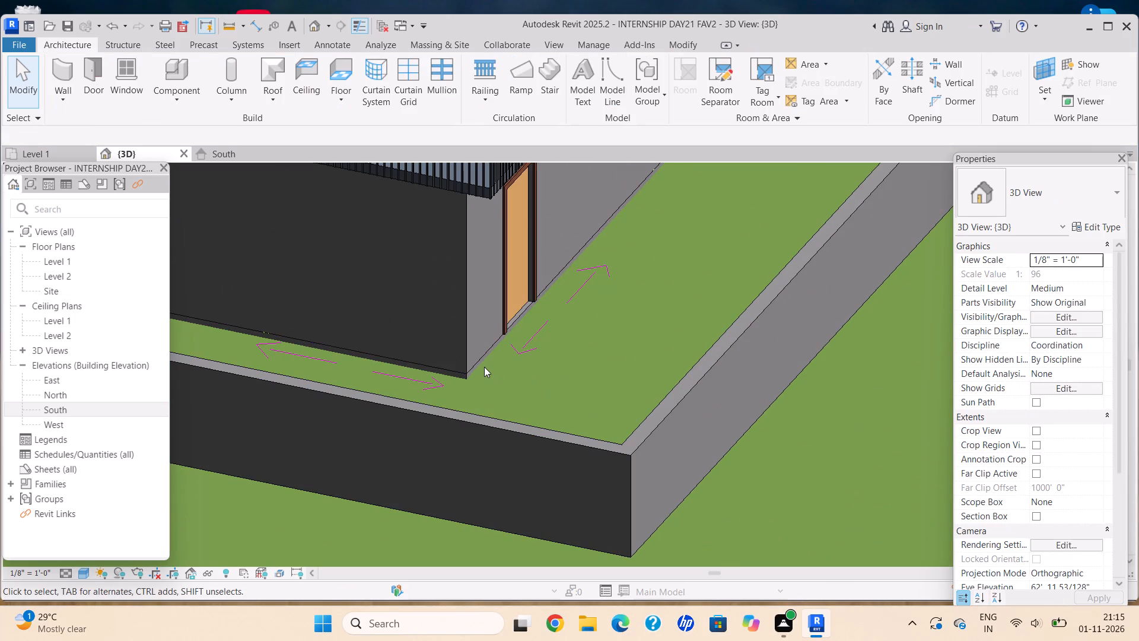
left_click(479, 364)
left_click(653, 94)
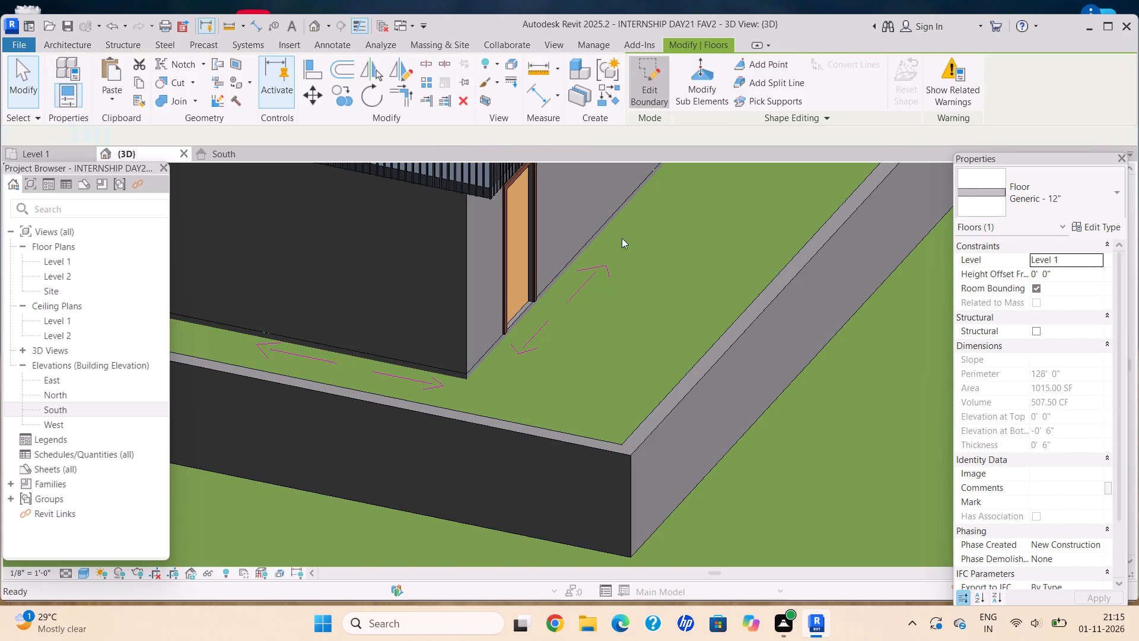
middle_click_drag(612, 271, 503, 345)
left_click_drag(492, 301, 726, 411)
left_click(637, 95)
Edit the Level 1 floor's boundary, moving the edge opposite the wide grey slab outward to the enclosure wall, and finish the sketch.
scroll(494, 392, "down", 2)
scroll(494, 394, "up", 1)
scroll(494, 394, "down", 5)
middle_click_drag(446, 371, 486, 380)
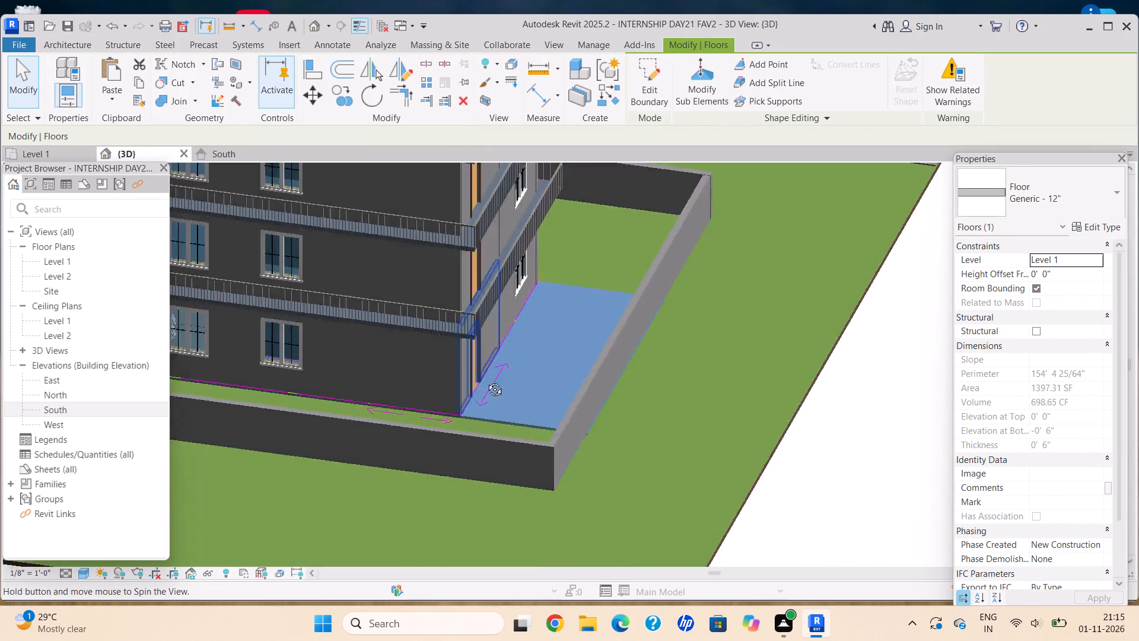
middle_click_drag(486, 380, 514, 391)
left_click(657, 80)
middle_click_drag(568, 404, 604, 376)
scroll(577, 393, "up", 6)
left_click_drag(545, 350, 578, 474)
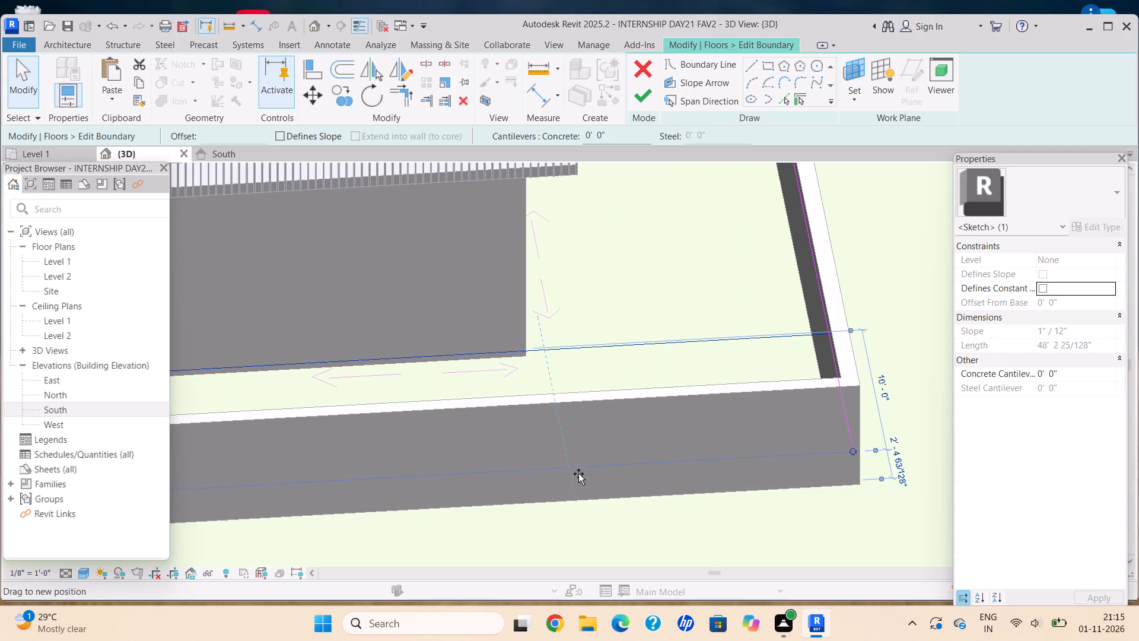
left_click_drag(578, 474, 576, 500)
left_click(635, 97)
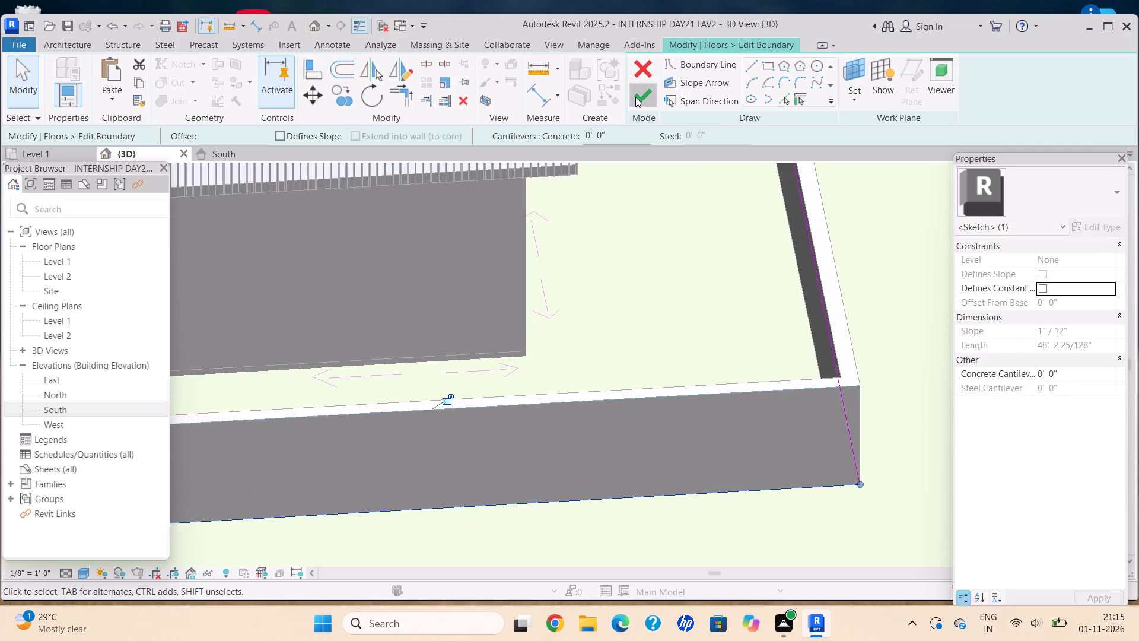
Edit the Level 1 floor's boundary, moving the edge toward the narrow grey slab outward about 11'-7" to the enclosure wall, and finish.
scroll(493, 354, "down", 11)
middle_click_drag(392, 304, 579, 303, "shift")
middle_click_drag(599, 303, 609, 304, "shift")
middle_click_drag(610, 304, 644, 315, "shift")
middle_click_drag(661, 327, 682, 340, "shift")
middle_click(684, 341, "shift")
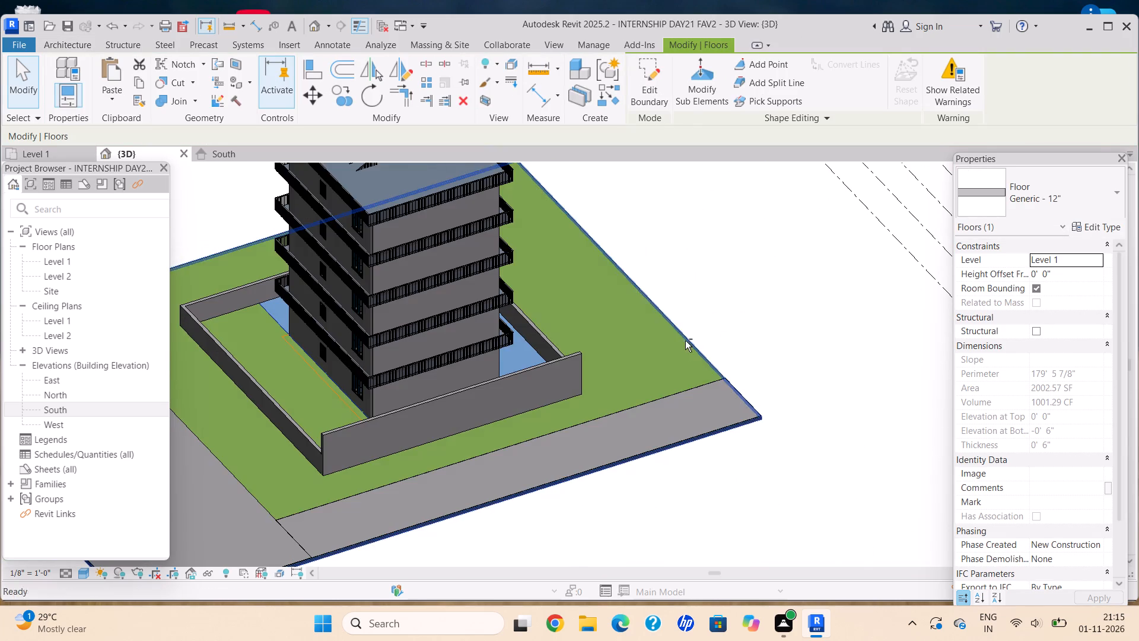
middle_click_drag(495, 342, 580, 416, "shift")
scroll(553, 352, "up", 5)
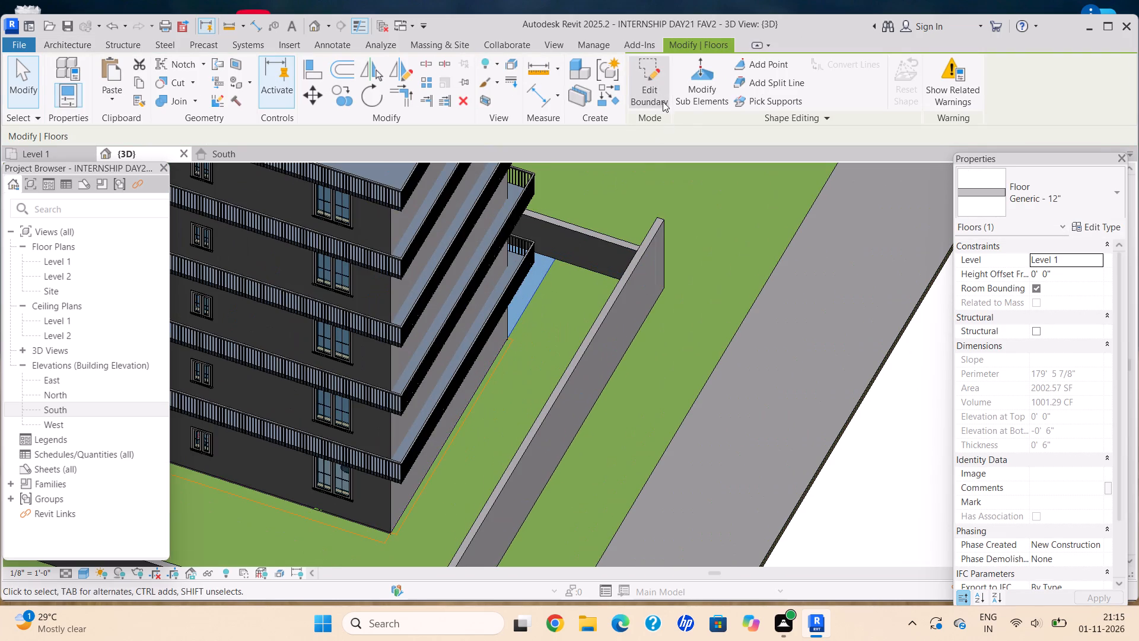
left_click(653, 96)
scroll(570, 395, "down", 3)
middle_click_drag(558, 404, 496, 325, "shift")
middle_click_drag(440, 398, 505, 398, "shift")
scroll(526, 365, "up", 5)
left_click_drag(521, 328, 649, 414)
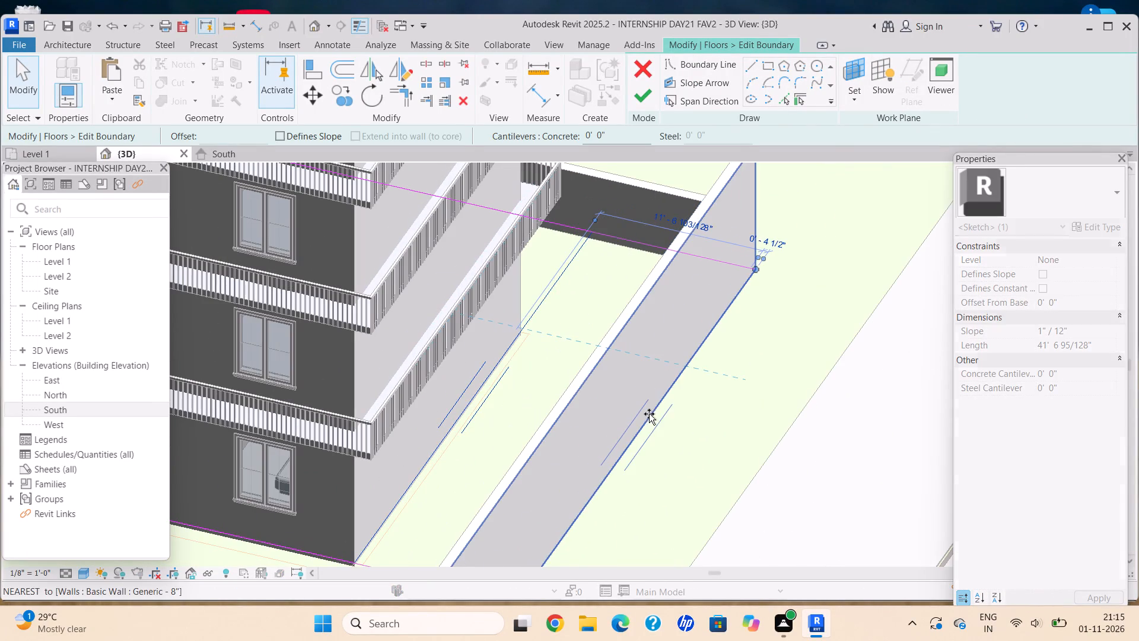
left_click_drag(649, 414, 650, 414)
left_click(638, 94)
Set the unconnected height of the enclosure wall facing the narrow grey slab to 5'.
scroll(623, 342, "down", 4)
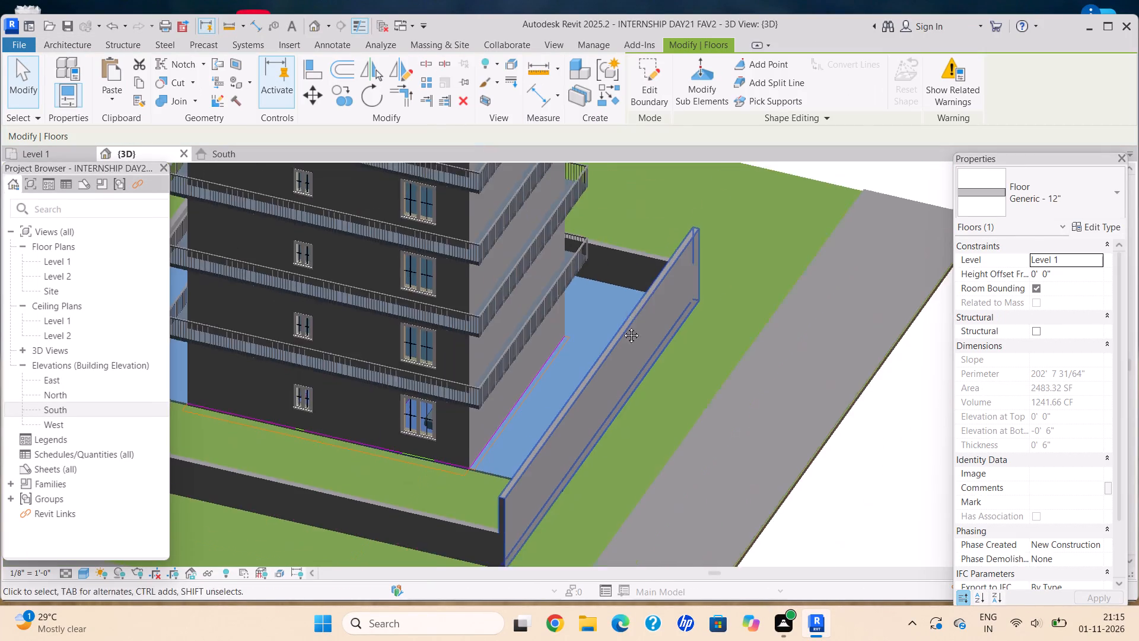
middle_click_drag(622, 328, 618, 299)
key("Escape")
left_click(517, 442)
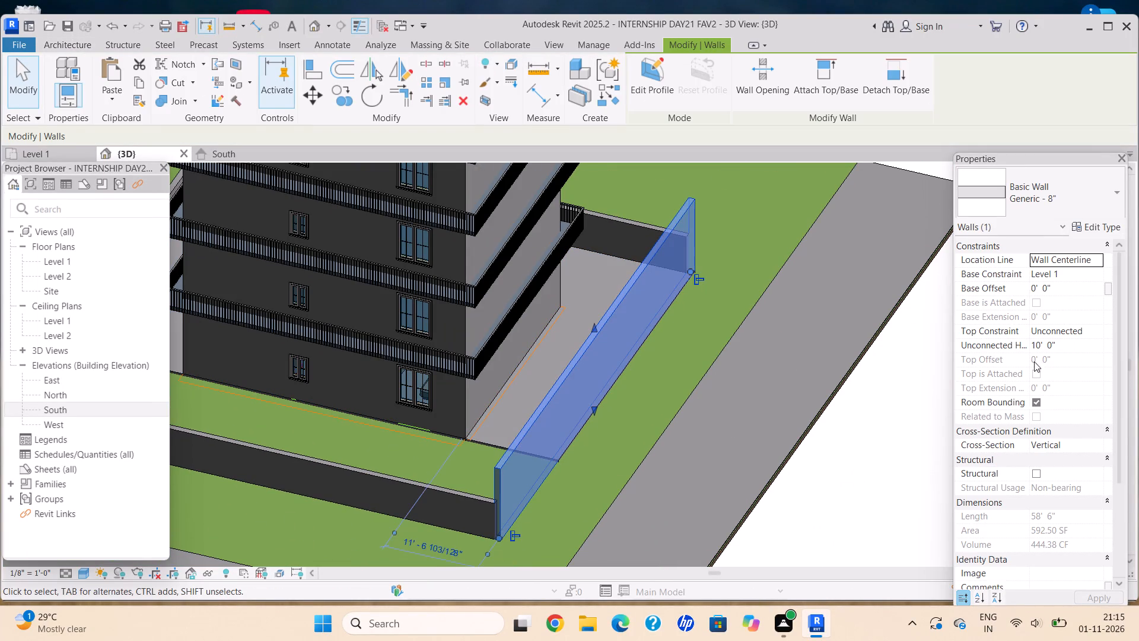
left_click(1071, 350)
key("BackSpace")
type("5'")
key("Return")
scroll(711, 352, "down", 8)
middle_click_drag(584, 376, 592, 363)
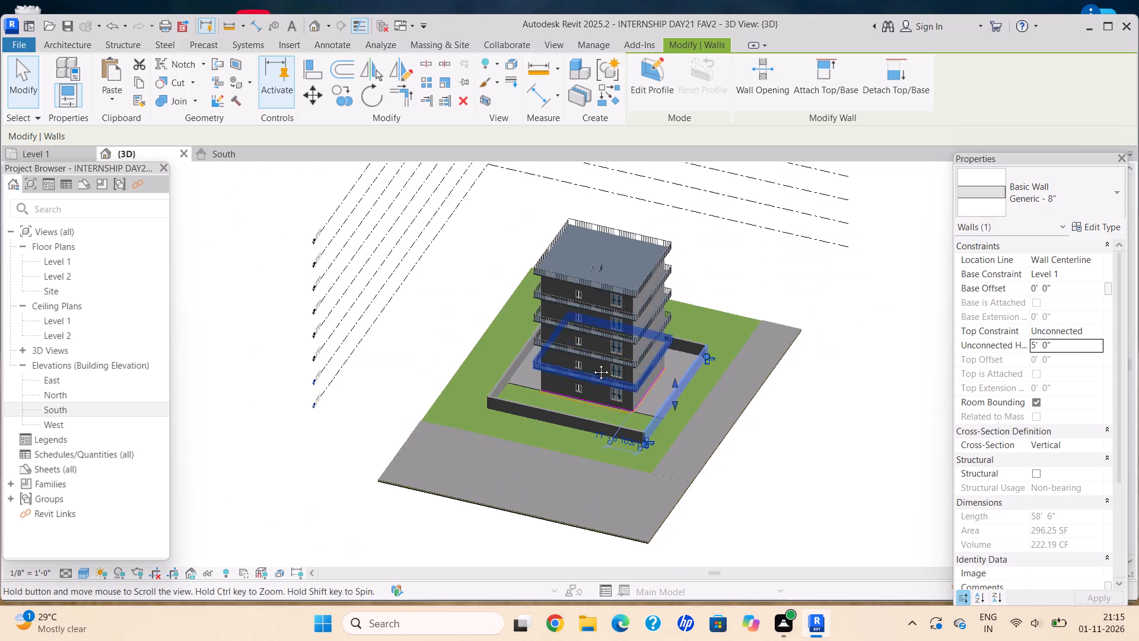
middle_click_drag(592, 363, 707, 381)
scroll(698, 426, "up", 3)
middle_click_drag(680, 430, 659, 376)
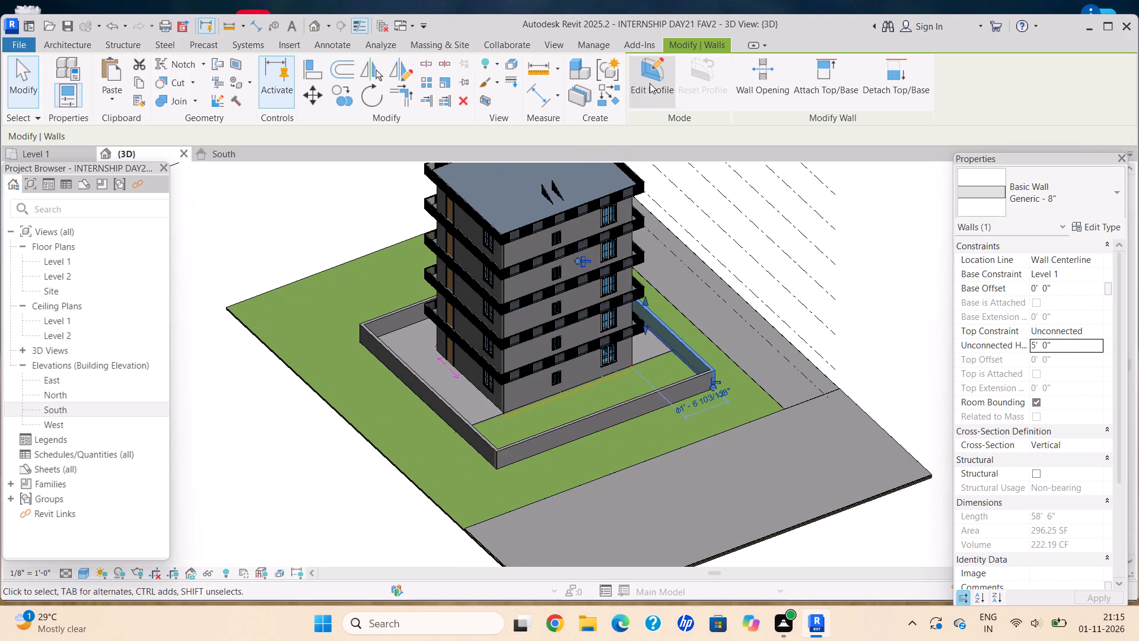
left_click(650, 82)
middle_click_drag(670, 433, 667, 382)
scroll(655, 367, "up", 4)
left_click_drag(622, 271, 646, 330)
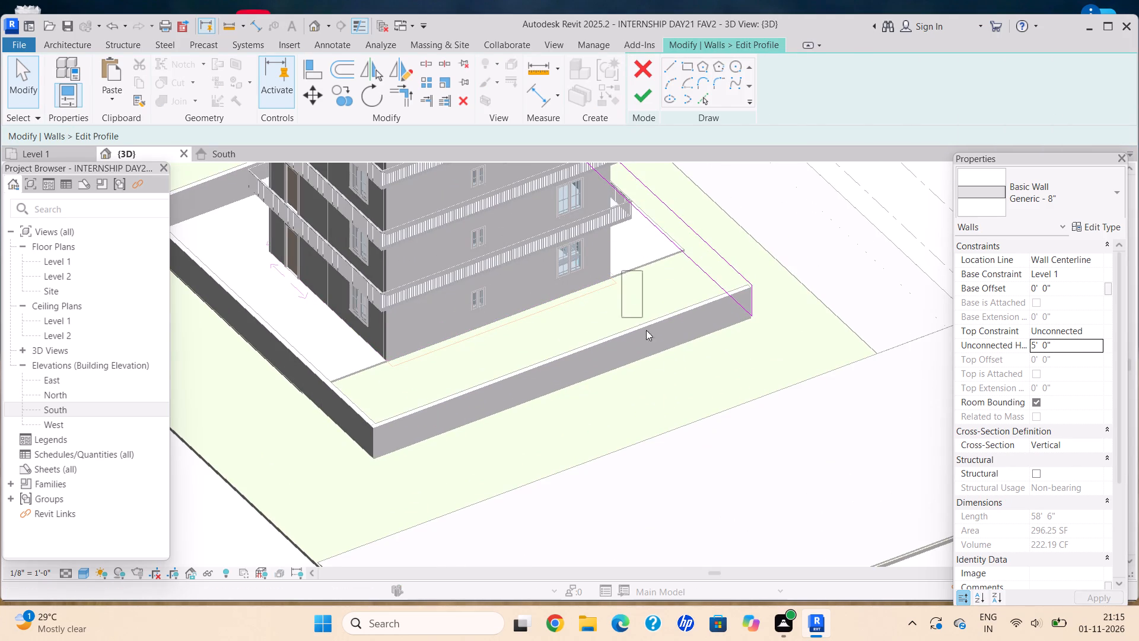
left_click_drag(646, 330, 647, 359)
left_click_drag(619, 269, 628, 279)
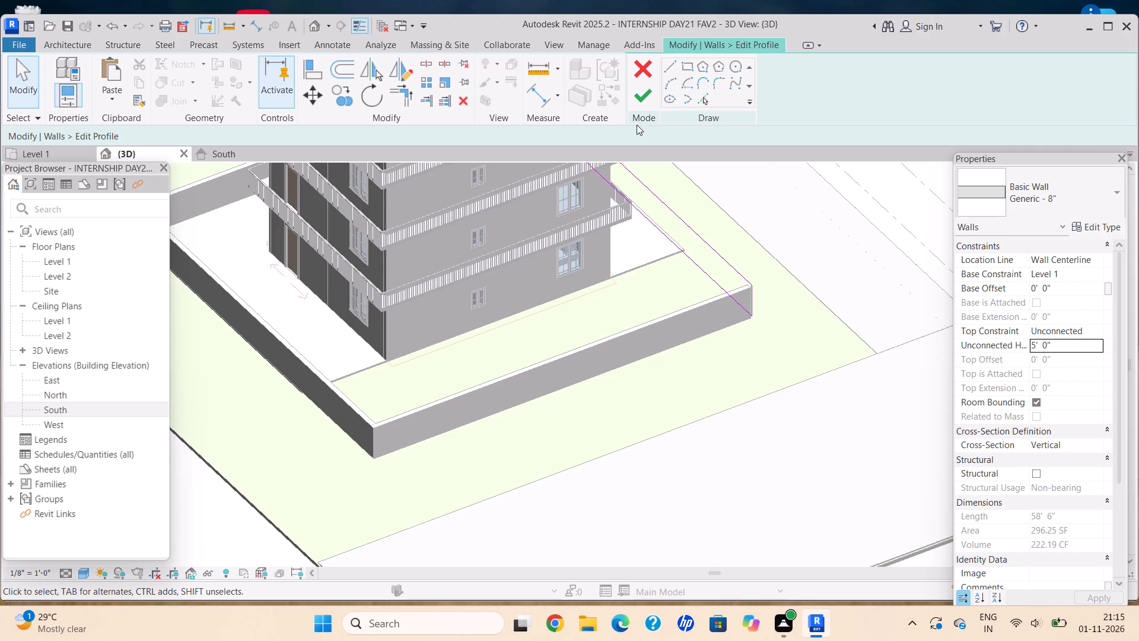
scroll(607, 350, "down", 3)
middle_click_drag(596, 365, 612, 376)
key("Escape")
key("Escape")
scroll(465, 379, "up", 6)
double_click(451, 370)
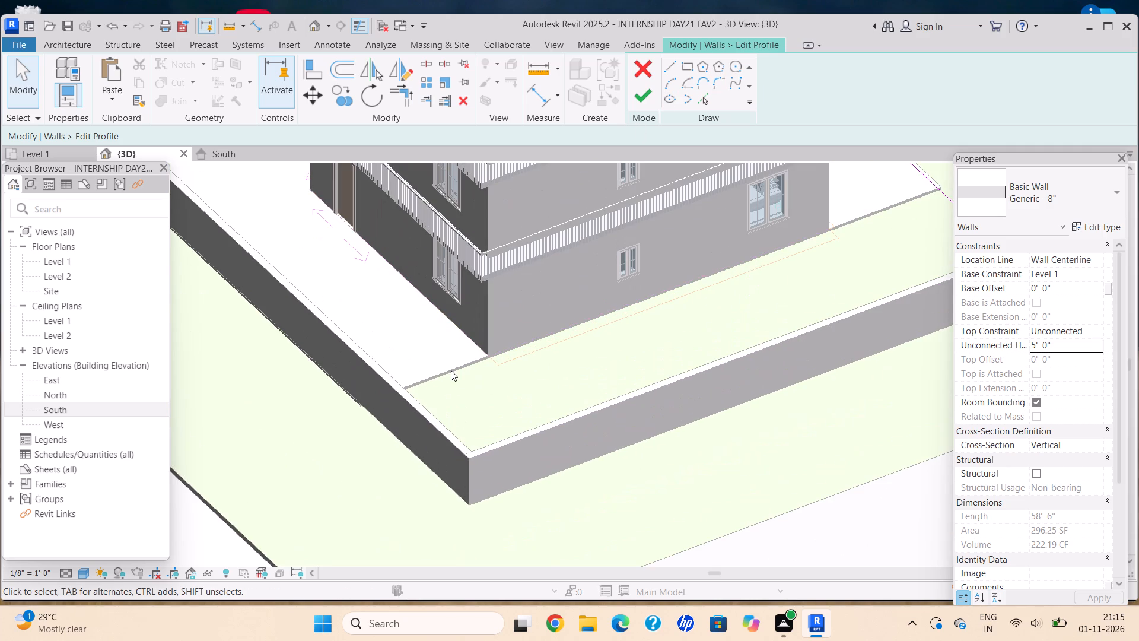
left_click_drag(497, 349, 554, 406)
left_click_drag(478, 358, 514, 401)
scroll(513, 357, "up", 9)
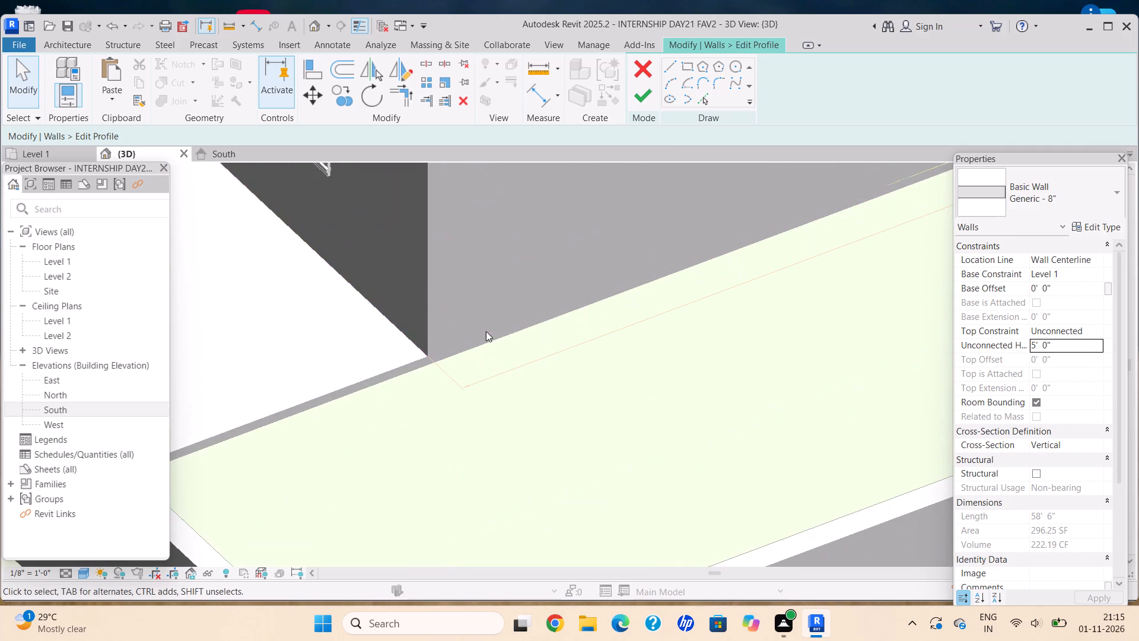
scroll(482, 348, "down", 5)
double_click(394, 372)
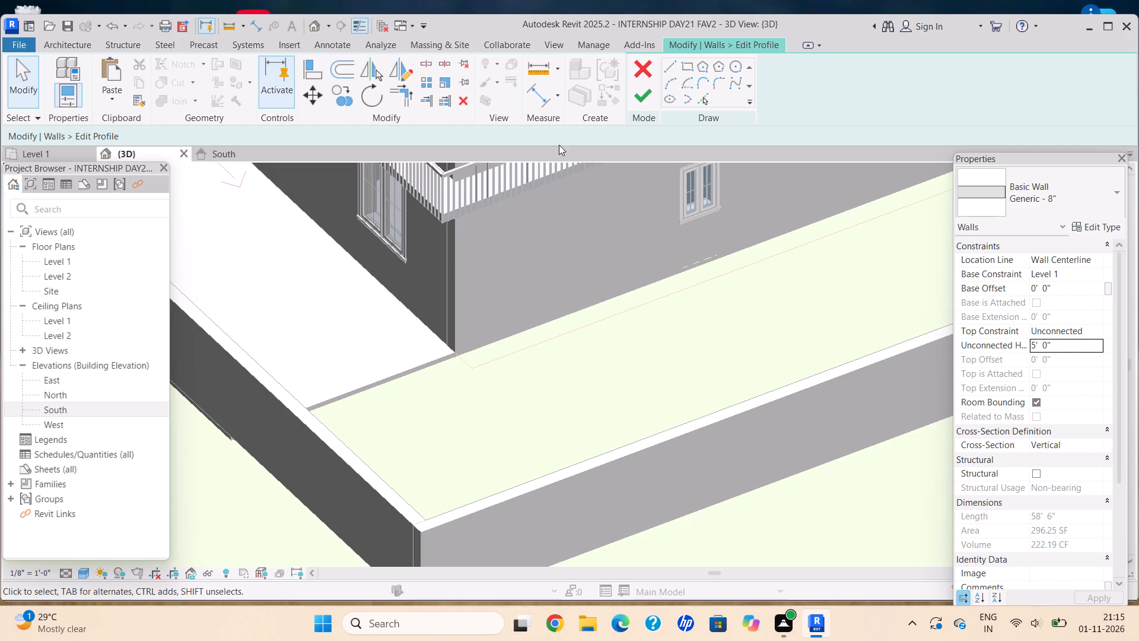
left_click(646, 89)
Edit the Level 1 floor's boundary, moving the edge toward the wide grey slab outward about 18' to the enclosure wall, and finish.
scroll(648, 389, "down", 5)
middle_click_drag(640, 395, 582, 395)
middle_click_drag(568, 395, 559, 395)
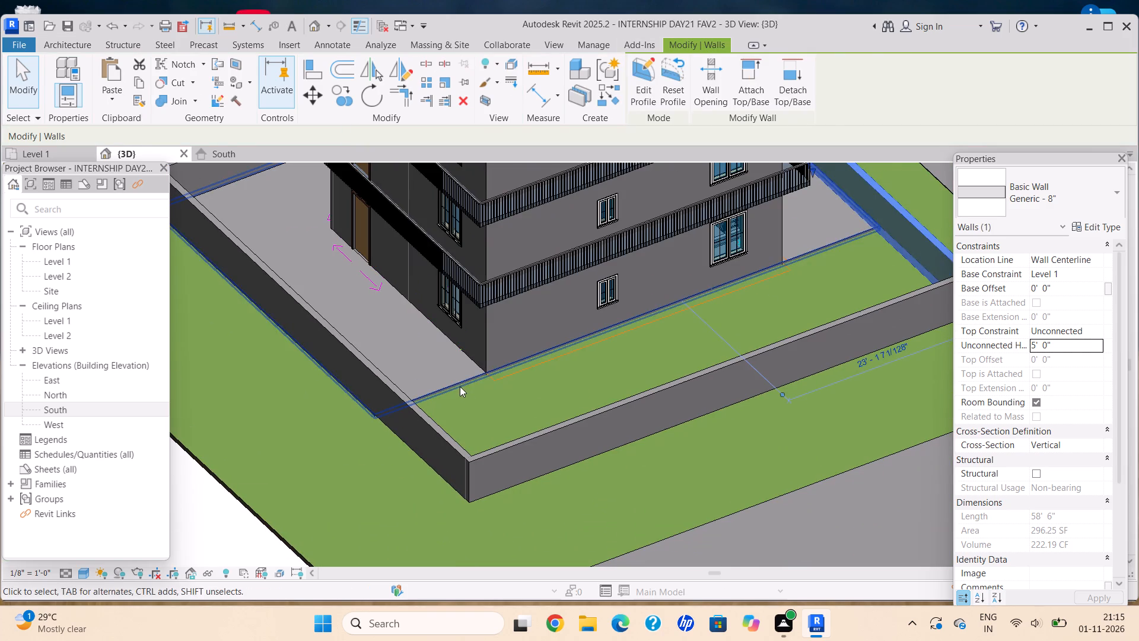
left_click(458, 386)
left_click(654, 104)
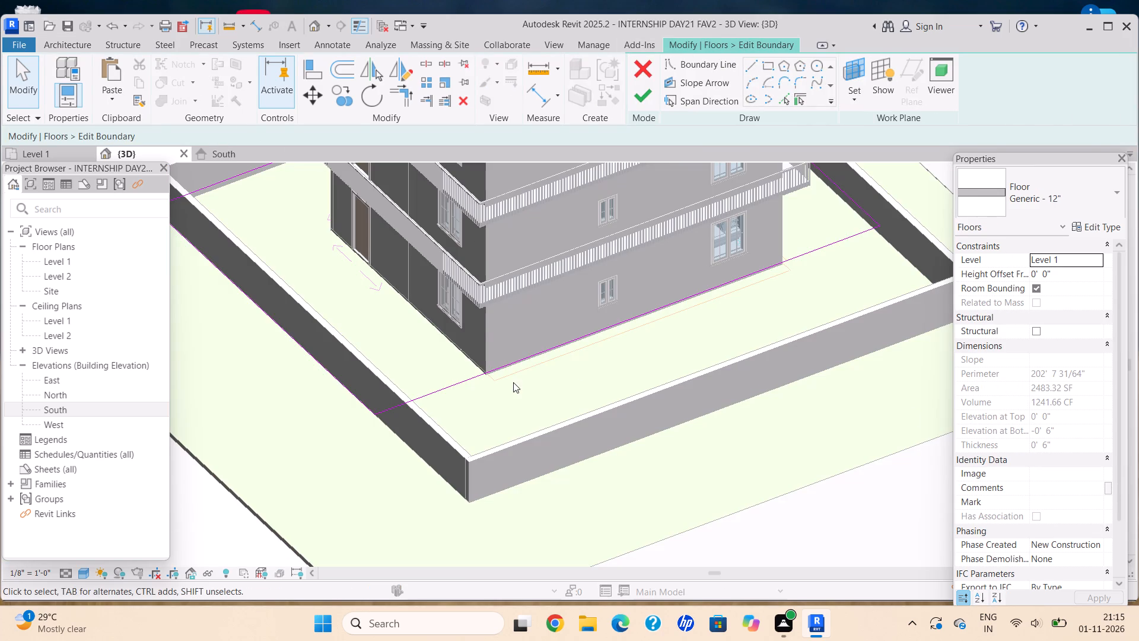
left_click_drag(483, 368, 553, 467)
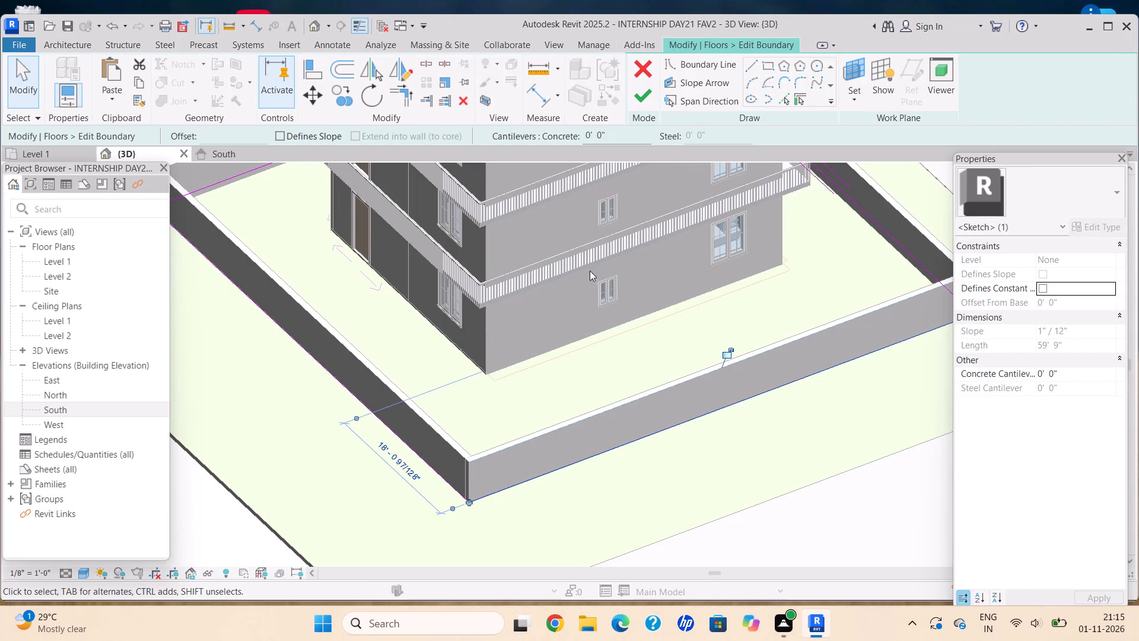
left_click(642, 95)
scroll(463, 284, "down", 8)
key("Escape")
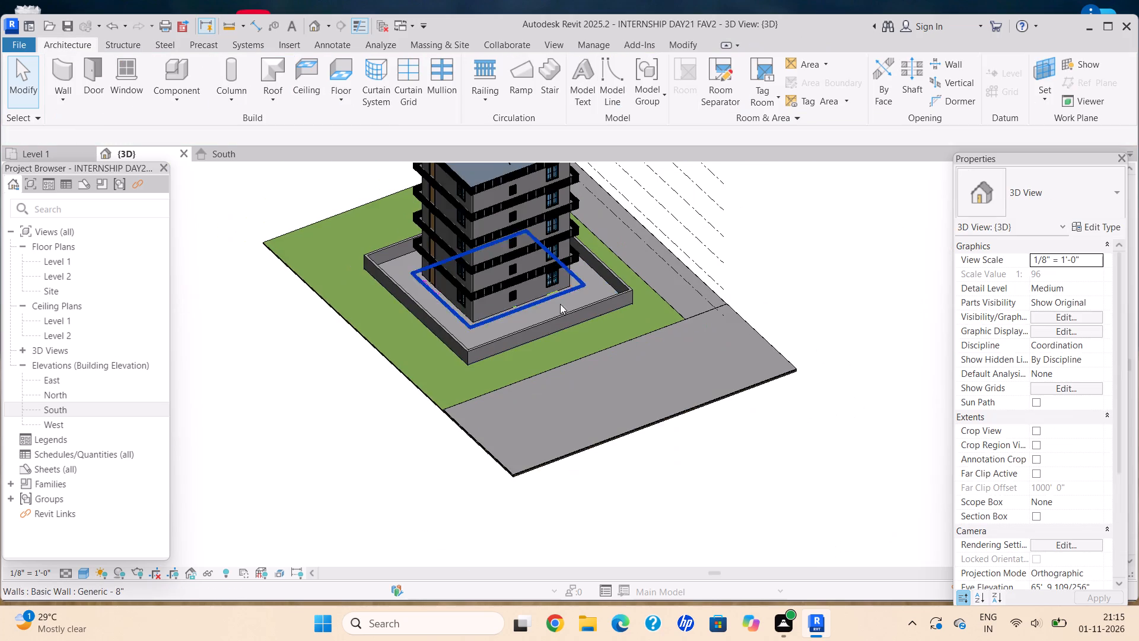
Nudge the enclosure wall in front of the house's door side outward, away from the house, by about 4'.
middle_click_drag(570, 290, 432, 293, "shift")
middle_click_drag(415, 293, 192, 234, "shift")
middle_click_drag(427, 230, 749, 229, "shift")
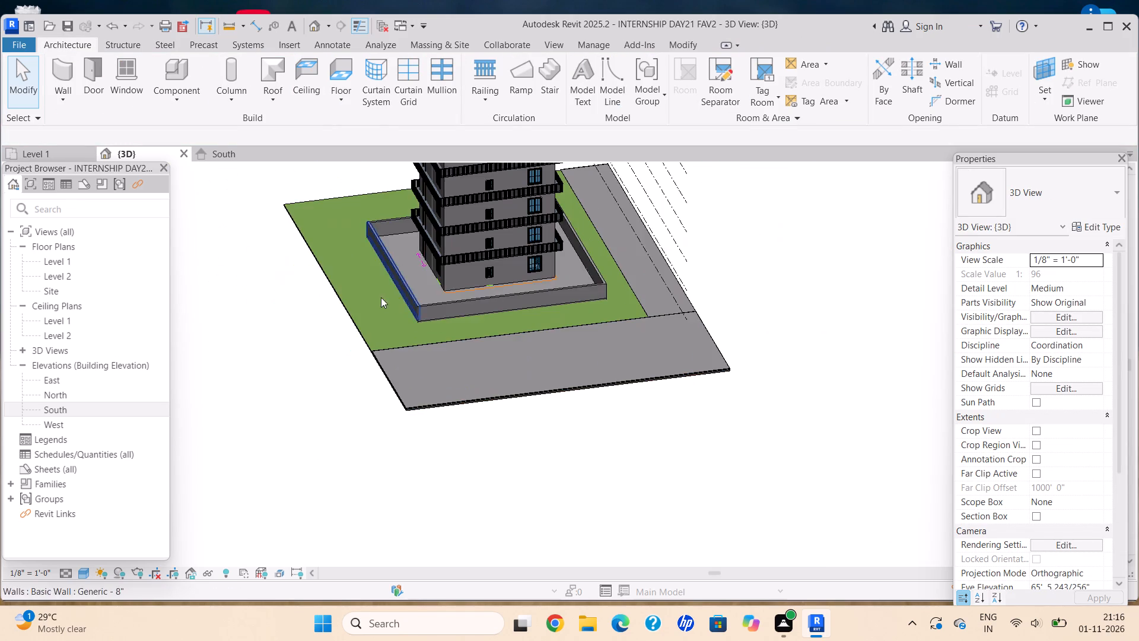
middle_click_drag(427, 272, 621, 234, "shift")
scroll(628, 261, "up", 4)
middle_click_drag(579, 233, 564, 217)
middle_click(562, 217)
middle_click(570, 253, "shift")
middle_click(561, 265, "shift")
middle_click(549, 275, "shift")
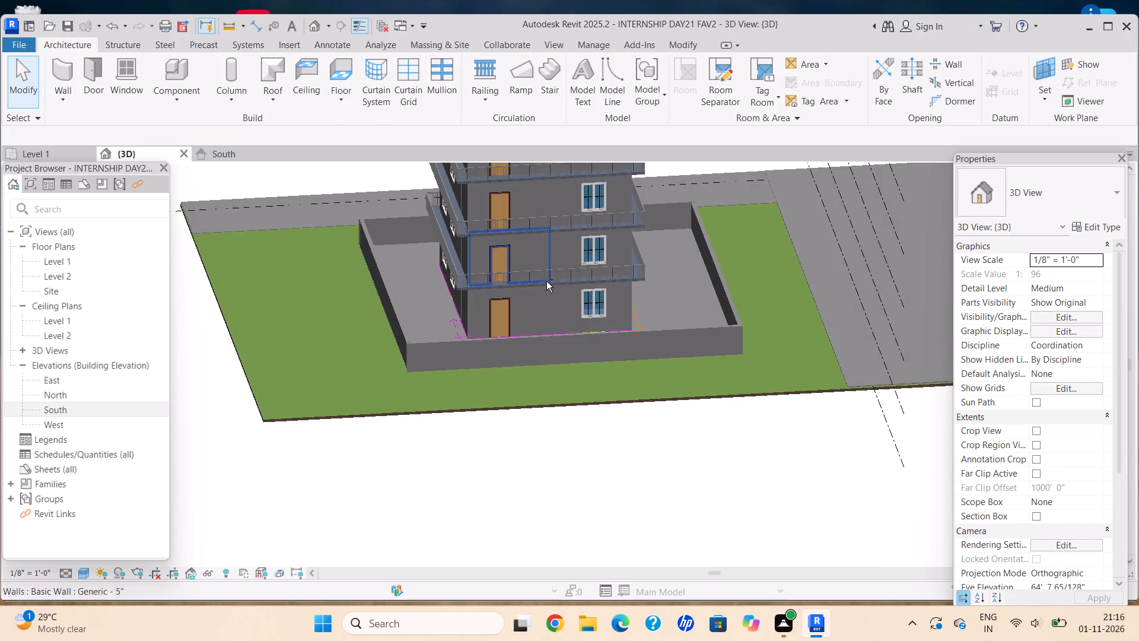
key("Escape")
left_click(640, 334)
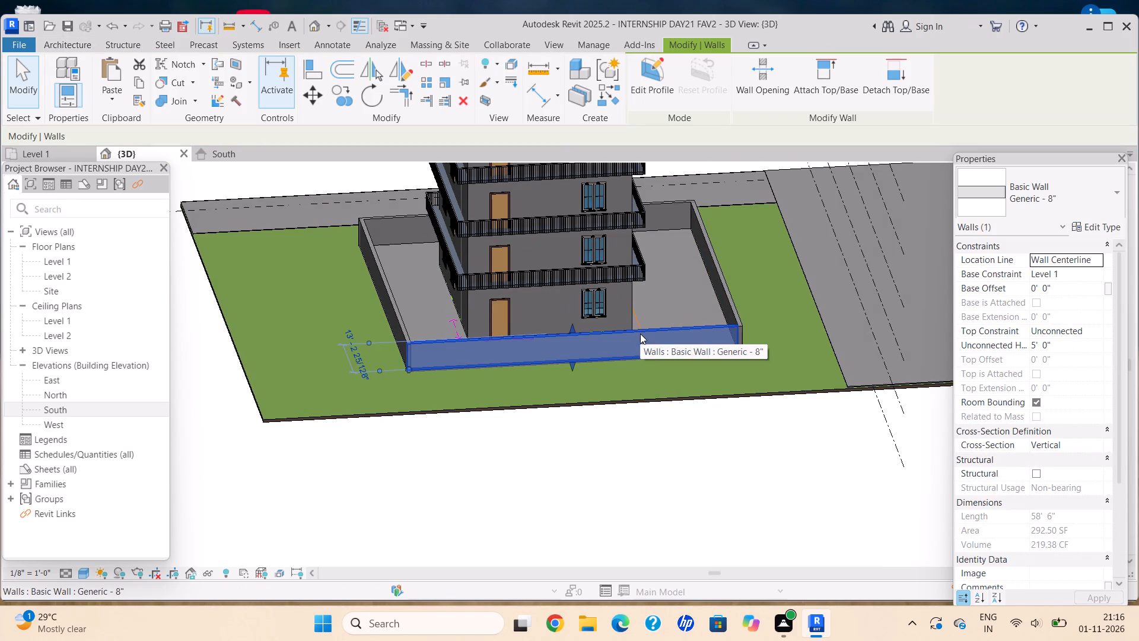
key("Down")
key("Down")
key("Down")
key("Down")
key("Down")
key("Down")
key("Down")
key("Down")
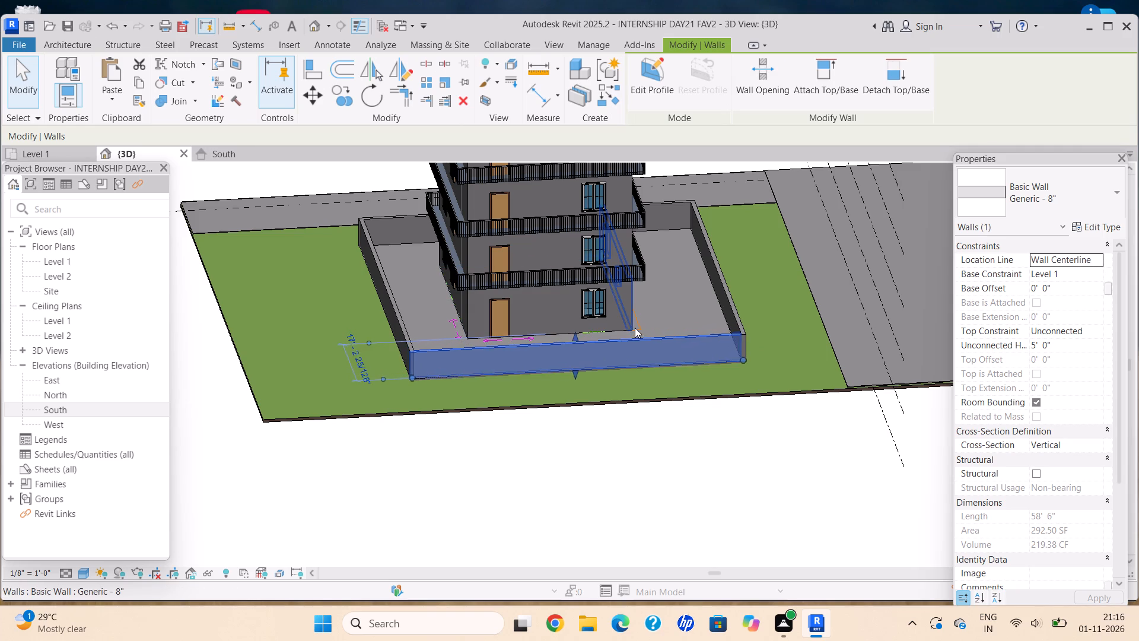
key("Down")
key("Down")
scroll(635, 328, "down", 6)
key("Escape")
Nudge the enclosure wall facing the narrow grey slab outward, away from the house, by about 10".
scroll(665, 360, "down", 1)
middle_click_drag(659, 360, 605, 360, "shift")
middle_click_drag(580, 360, 556, 360, "shift")
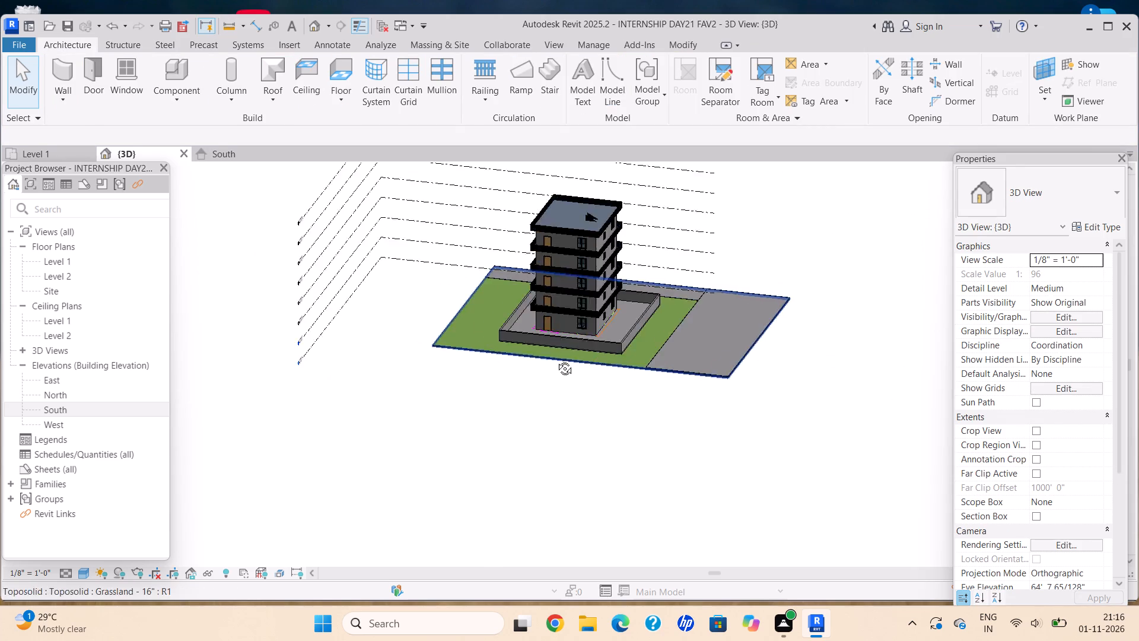
middle_click_drag(556, 360, 517, 360, "shift")
scroll(517, 360, "up", 1, "shift")
middle_click_drag(664, 300, 590, 321, "shift")
scroll(582, 310, "up", 3)
middle_click_drag(623, 299, 514, 306, "shift")
scroll(554, 290, "up", 4)
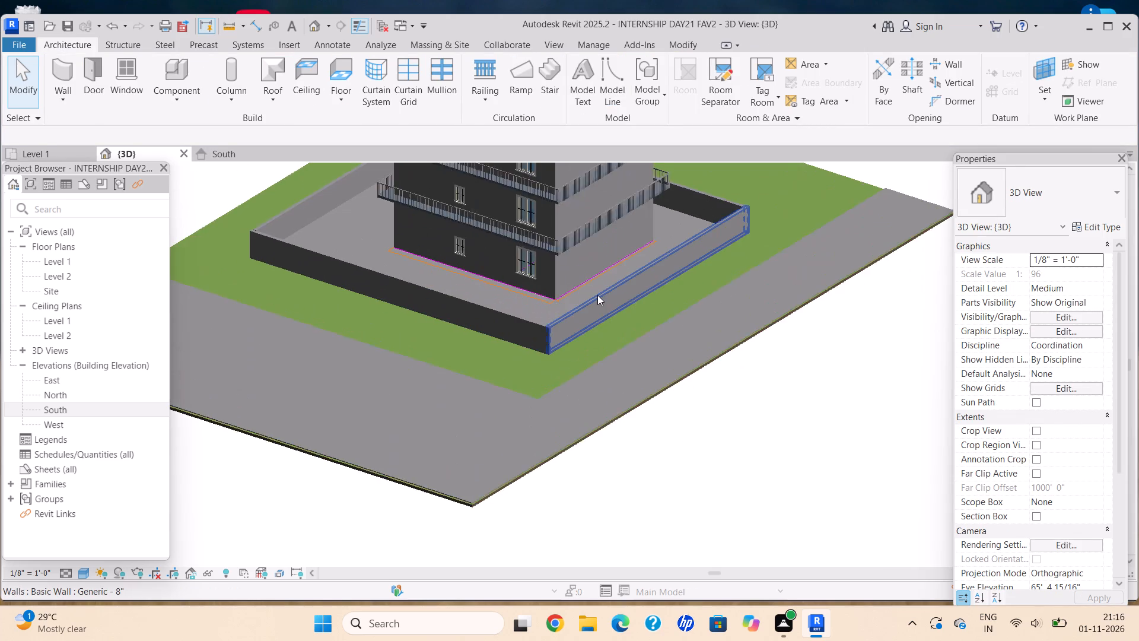
left_click(599, 292)
key("Down")
key("Down")
key("Down")
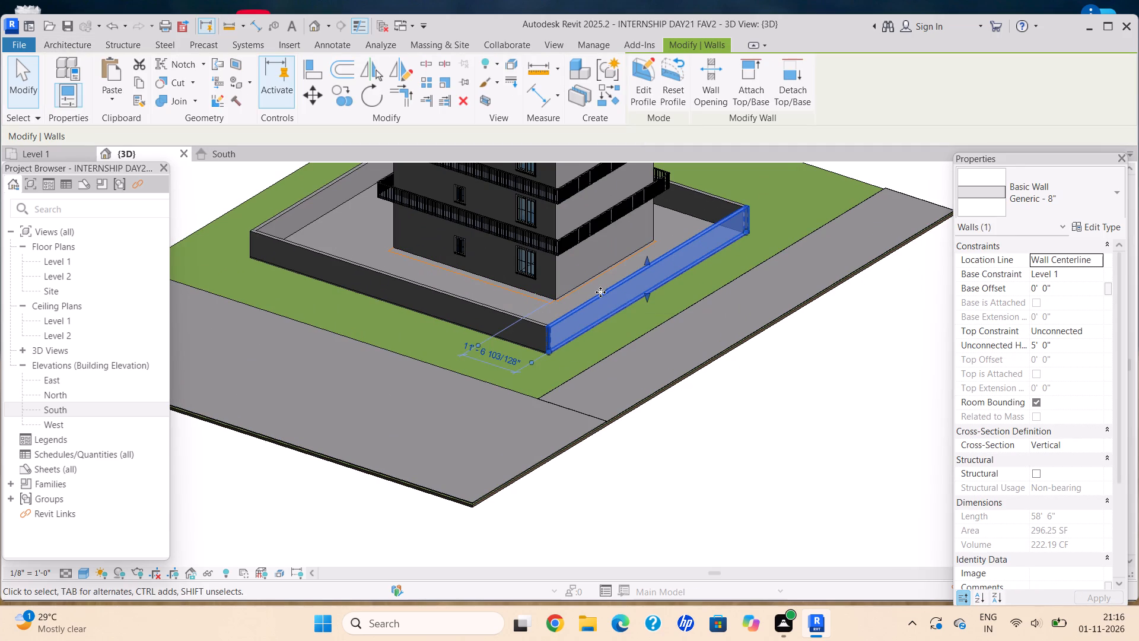
middle_click_drag(683, 289, 570, 319, "shift")
scroll(622, 288, "up", 3)
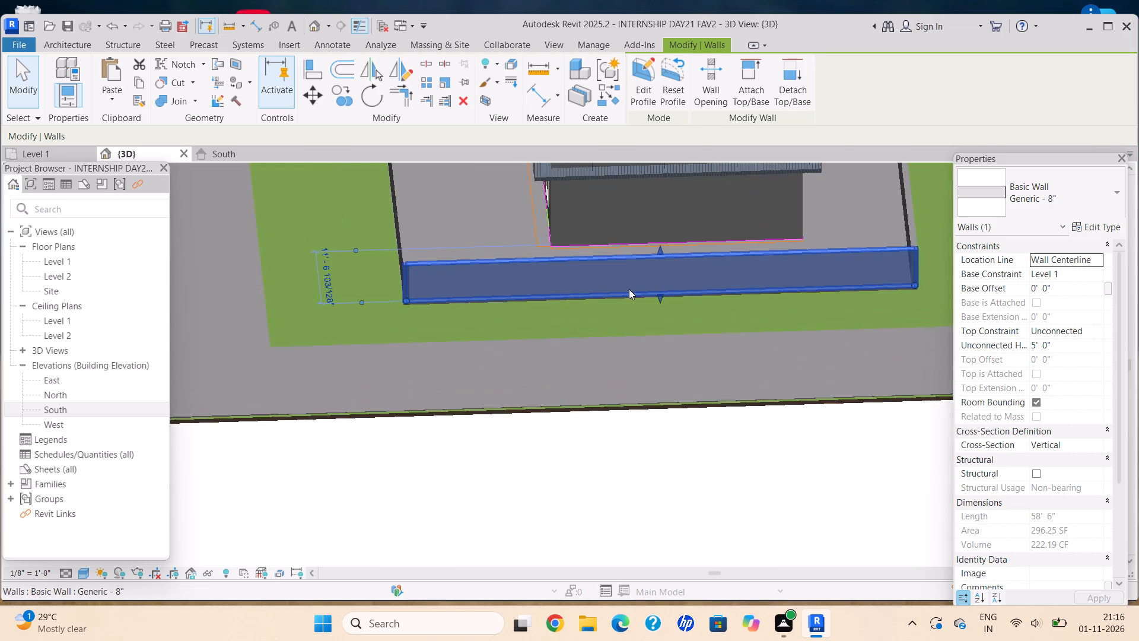
key("Down")
key("Down")
left_click(630, 289)
key("Down")
key("Down")
left_click(650, 264)
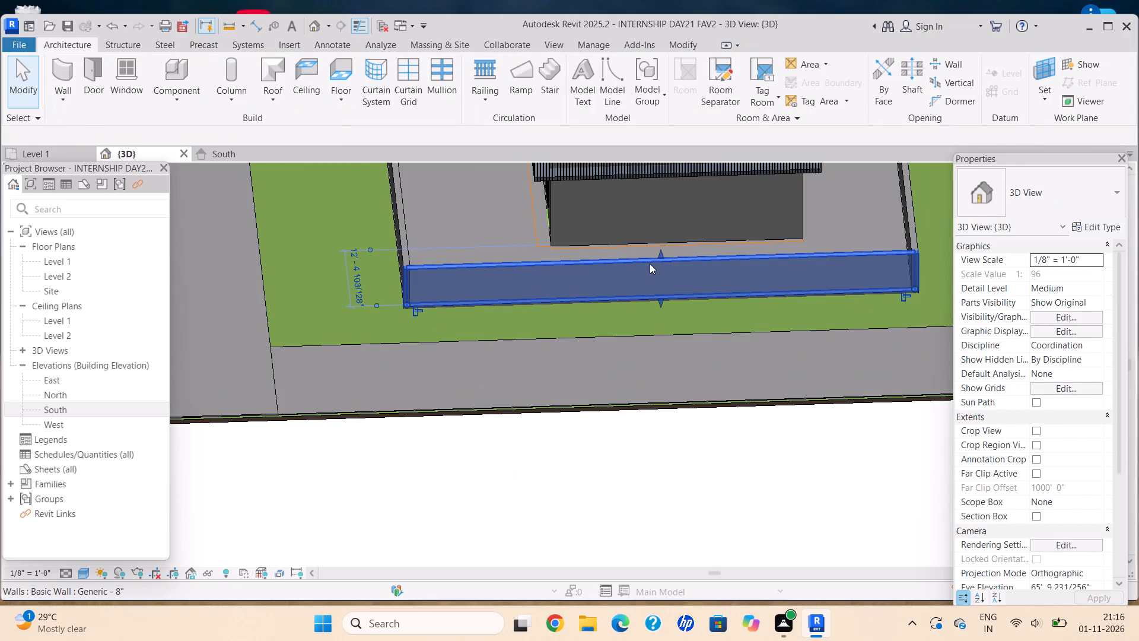
key("Down")
key("Down")
scroll(553, 347, "down", 6)
key("Escape")
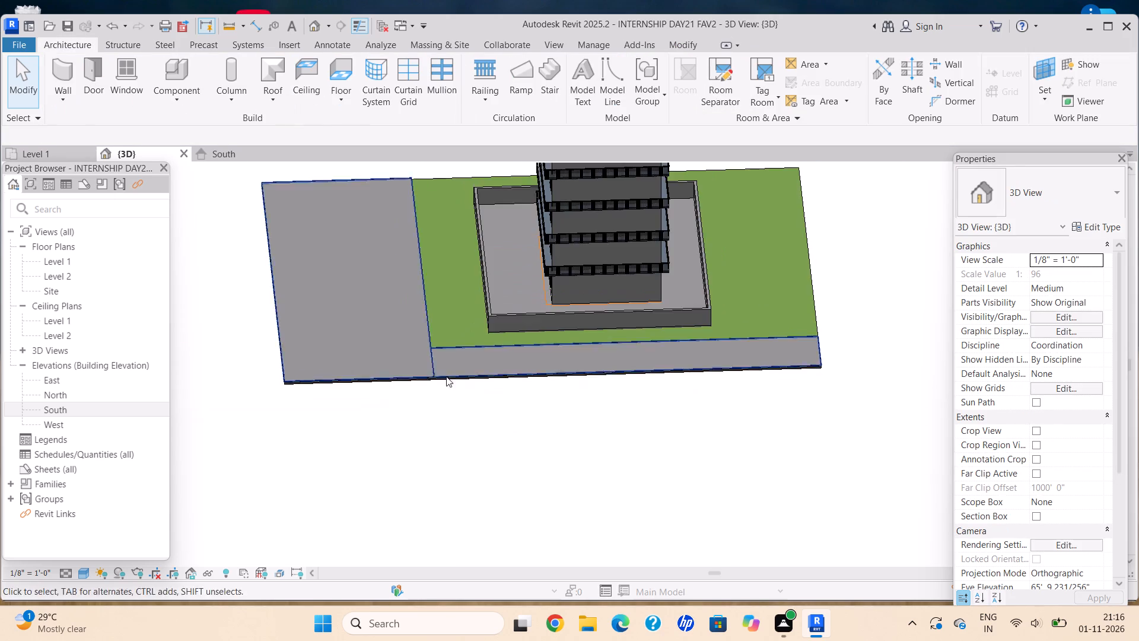
Examine the house, its enclosure walls and the extended Level 1 floor in 3D from the door side.
scroll(426, 376, "down", 5)
middle_click_drag(393, 328, 694, 332)
middle_click_drag(389, 397, 459, 361, "shift")
middle_click_drag(504, 364, 517, 366, "shift")
scroll(529, 399, "up", 5)
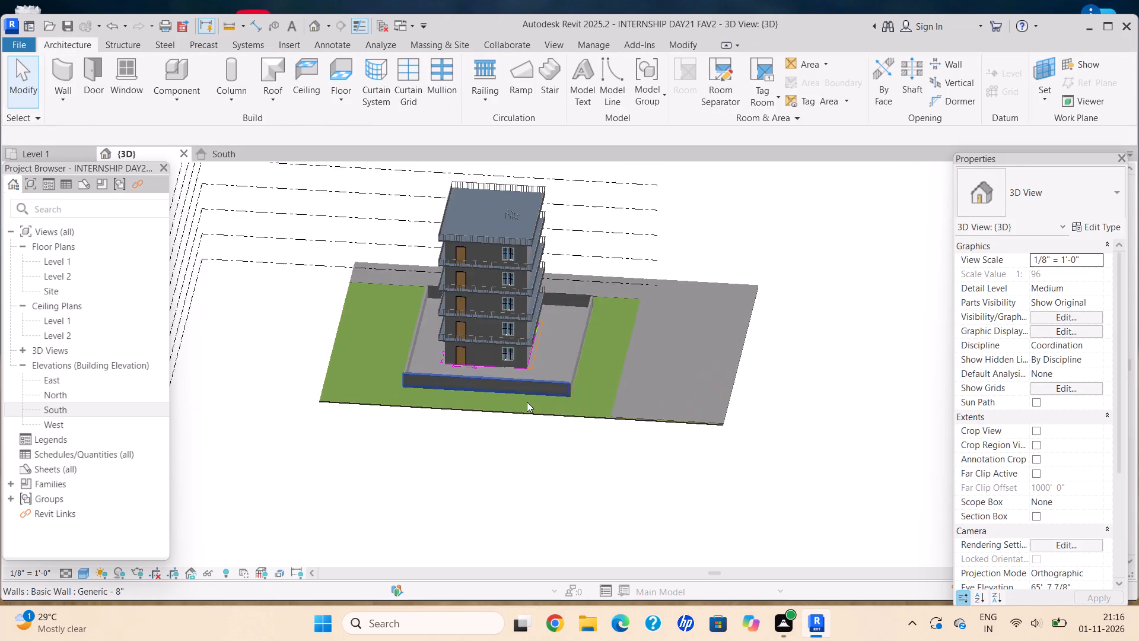
middle_click_drag(397, 389, 400, 383, "shift")
middle_click(406, 379, "shift")
middle_click_drag(419, 374, 429, 377, "shift")
scroll(446, 383, "down", 1)
middle_click(445, 383)
middle_click(446, 383, "shift")
middle_click(448, 383, "shift")
scroll(451, 370, "up", 1)
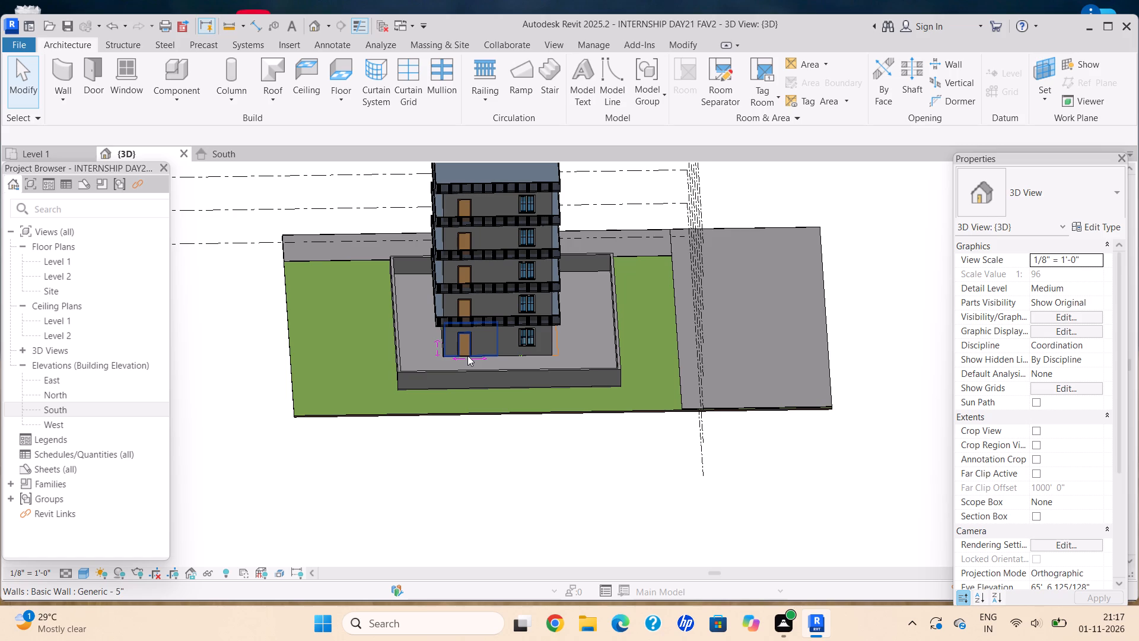
scroll(467, 356, "up", 1)
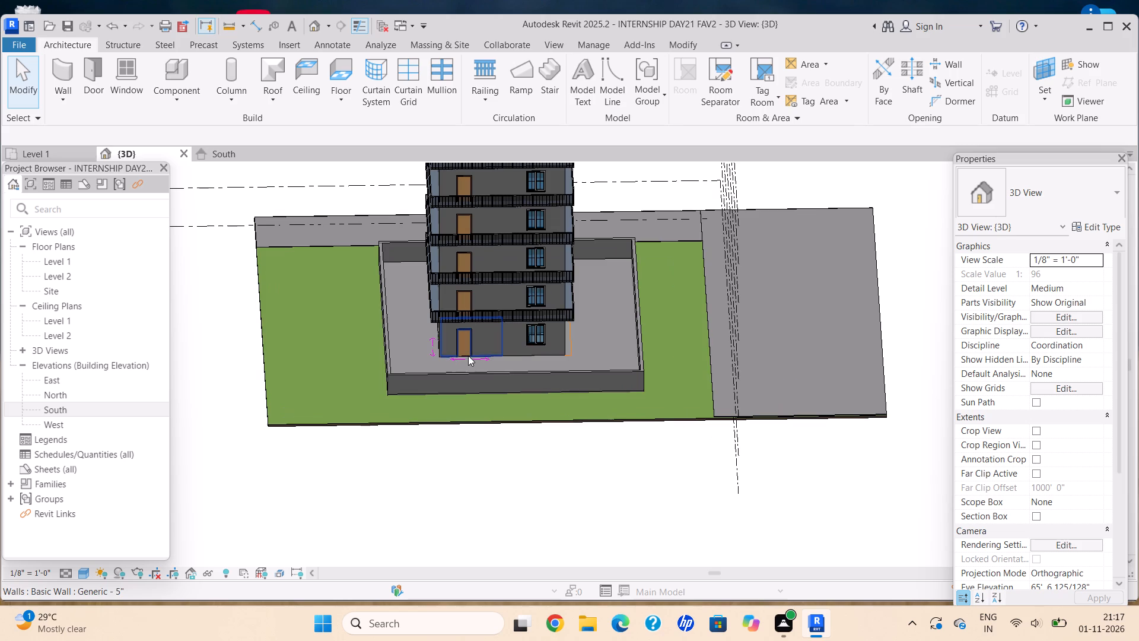
scroll(449, 442, "down", 1)
middle_click_drag(463, 441, 479, 415)
middle_click(481, 413)
scroll(481, 413, "up", 1)
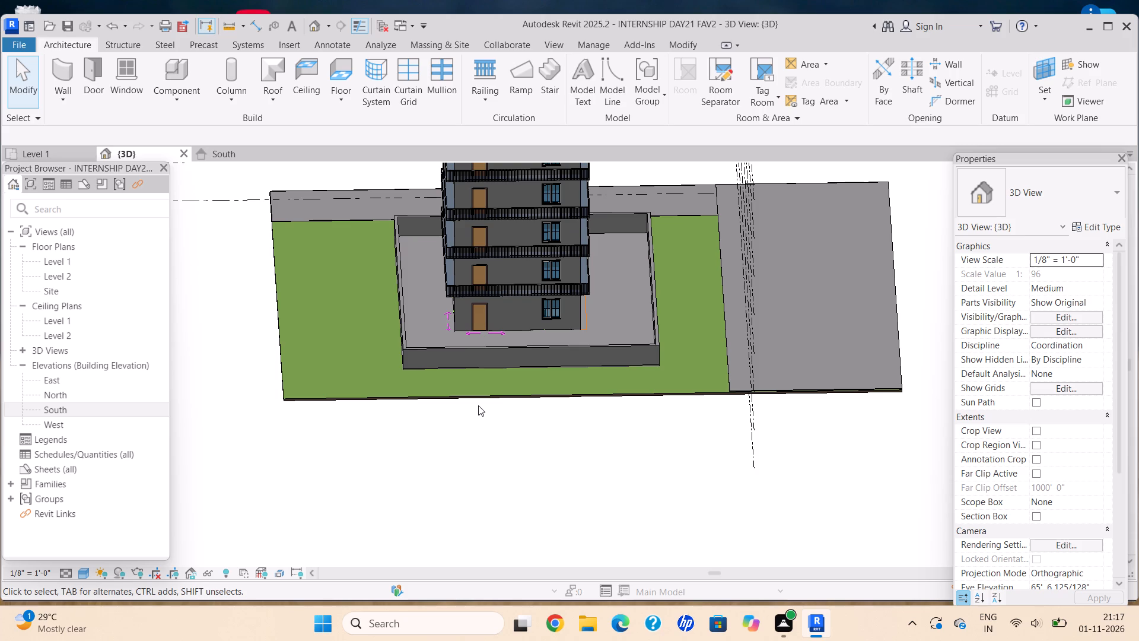
scroll(475, 409, "down", 1)
middle_click_drag(480, 414, 494, 436)
middle_click(494, 437)
scroll(469, 363, "up", 7)
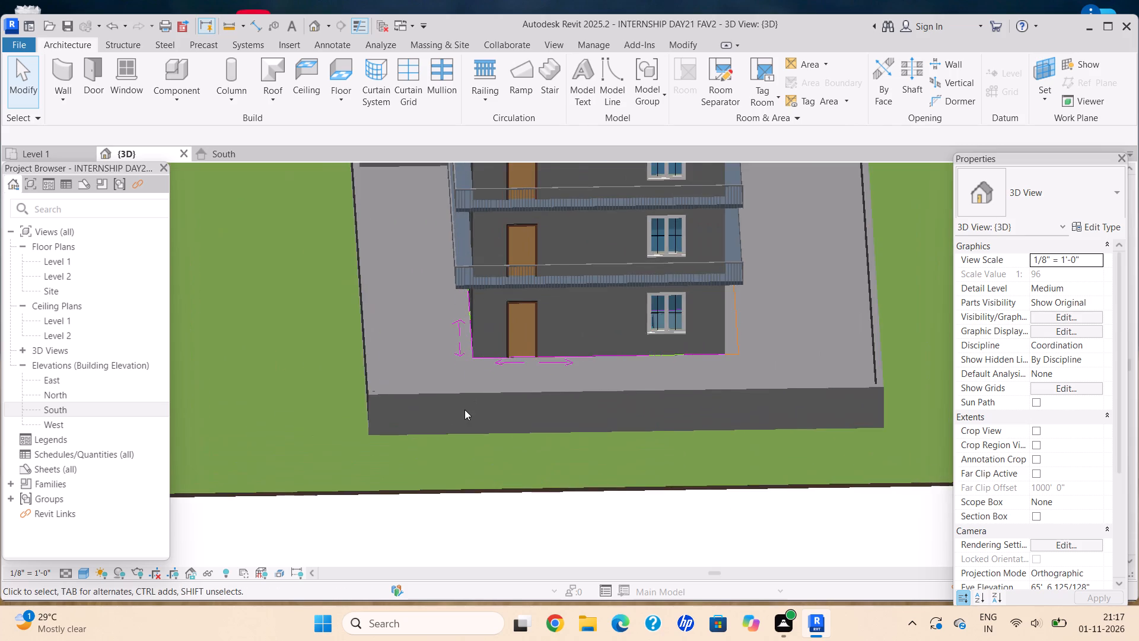
Shorten the enclosure wall in front of the house's door side to about 55' 1" by pulling its corner end inward.
key("Escape")
middle_click_drag(432, 407, 437, 379)
middle_click_drag(438, 378, 454, 364, "shift")
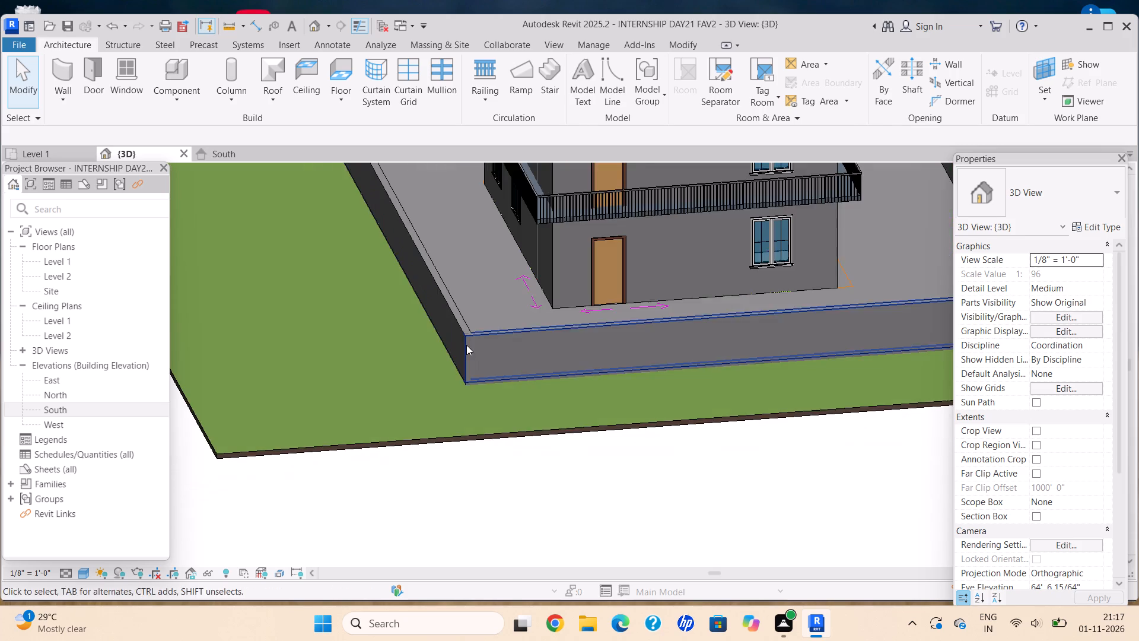
scroll(466, 345, "up", 5)
left_click(499, 323)
scroll(459, 444, "up", 6)
scroll(494, 391, "up", 6)
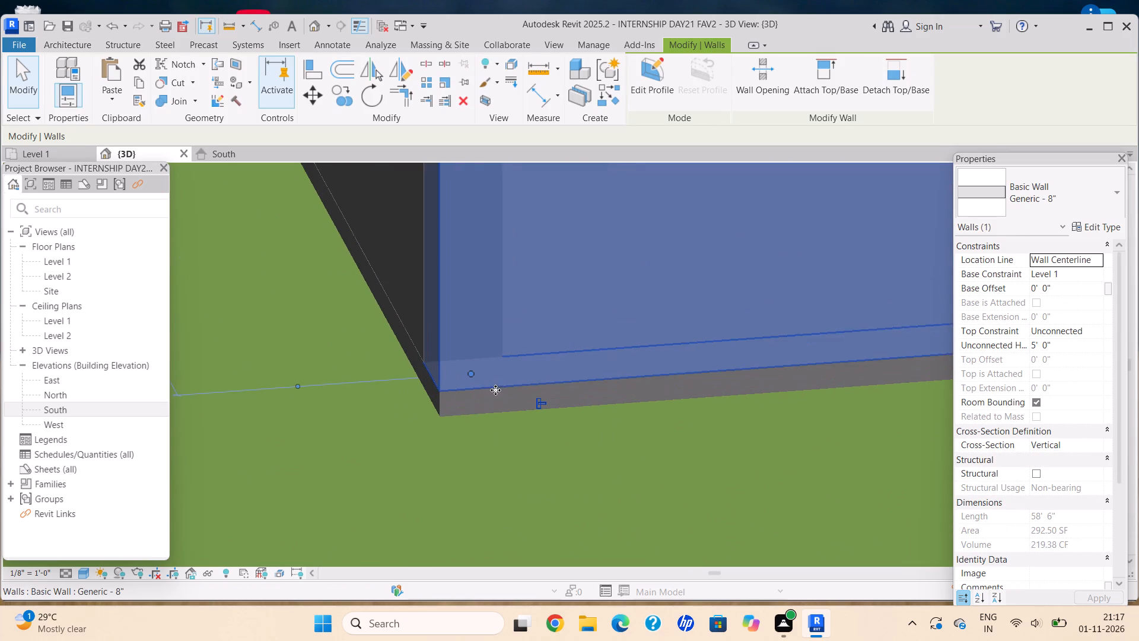
left_click_drag(473, 376, 813, 351)
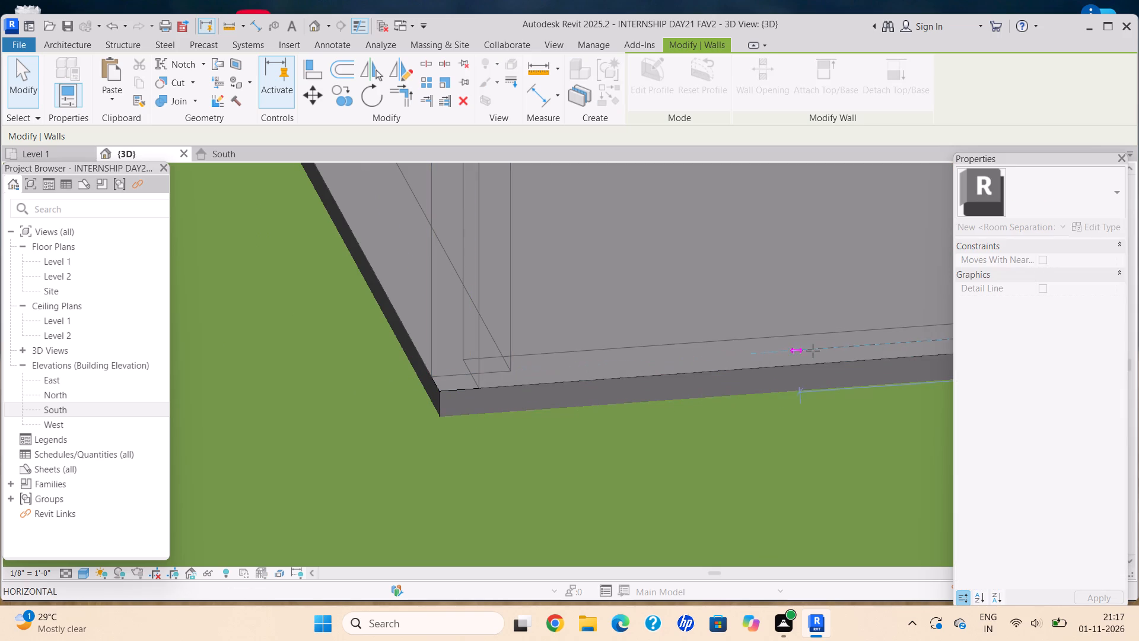
left_click_drag(813, 351, 845, 363)
Extend the adjoining side enclosure wall at that corner to the Level 1 floor's corner, making it about 66' 0 1/2" long.
middle_click_drag(695, 391, 567, 415)
middle_click(563, 414)
scroll(287, 408, "up", 5)
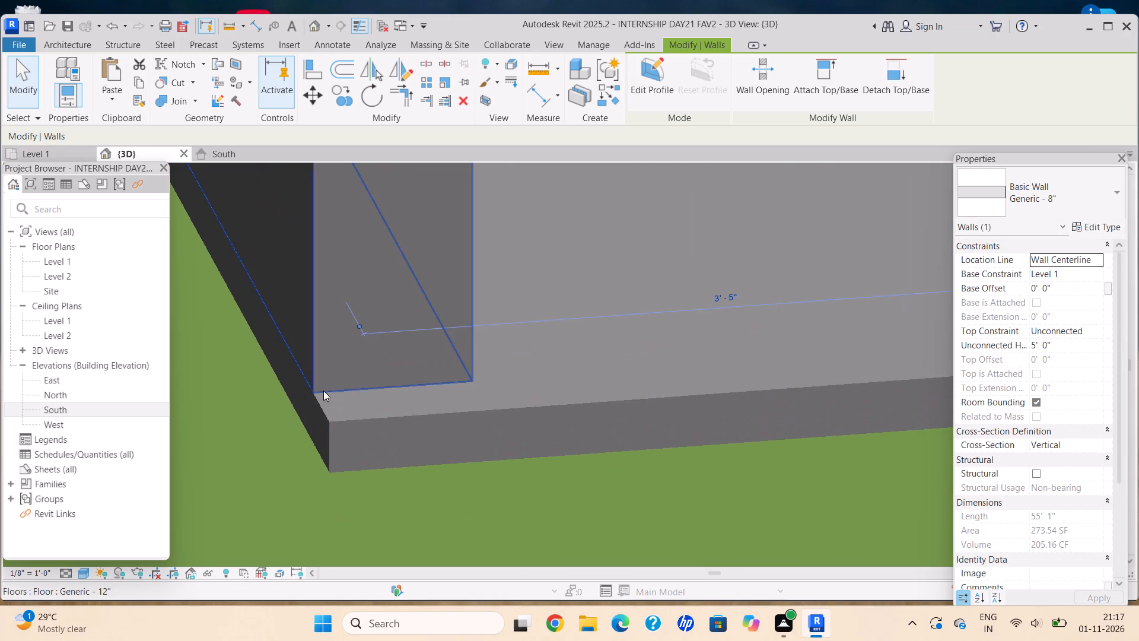
left_click(318, 381)
scroll(316, 395, "up", 6)
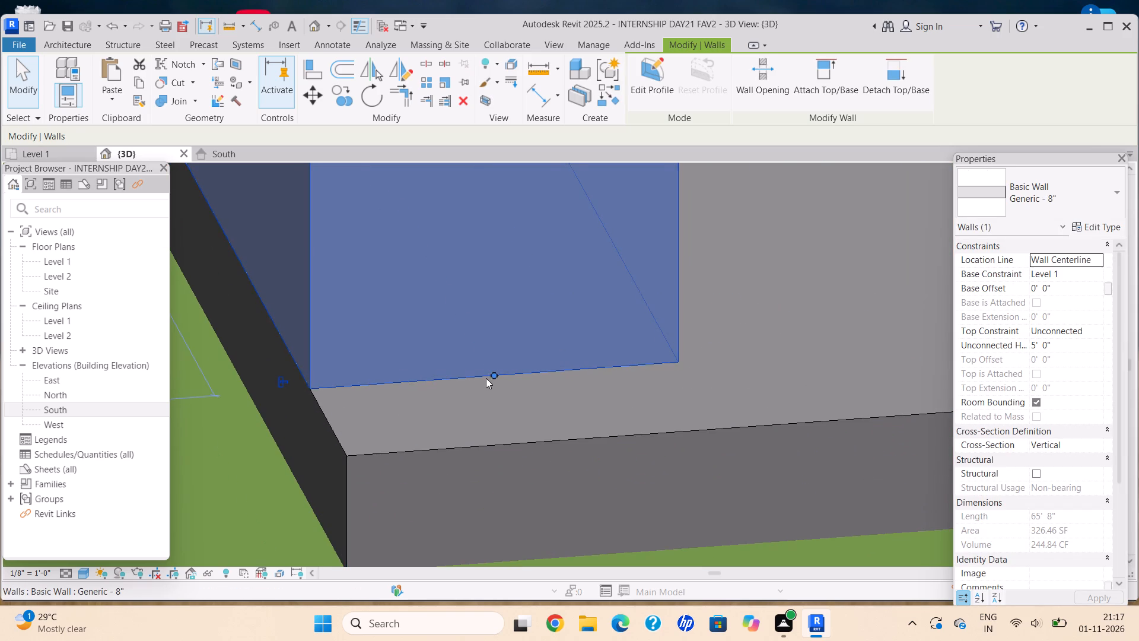
left_click_drag(493, 376, 549, 440)
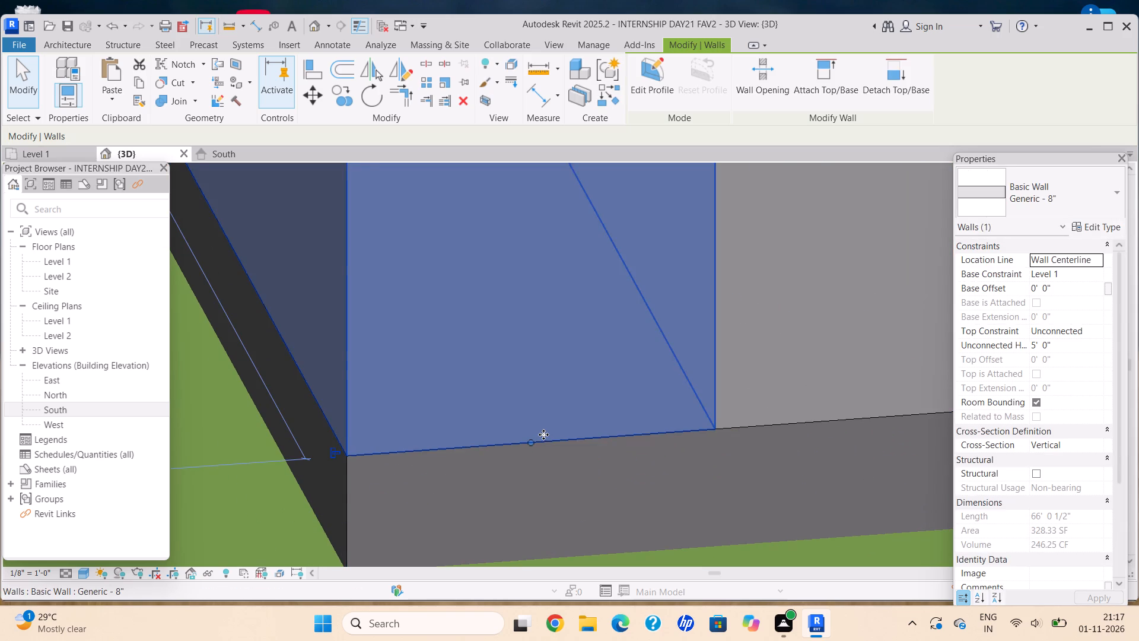
Pull the front enclosure wall's free end further along the floor edge, shortening the wall to about 53' 11 3/4".
scroll(414, 431, "down", 14)
middle_click_drag(395, 436, 303, 465)
middle_click(256, 478)
middle_click_drag(443, 468, 432, 454)
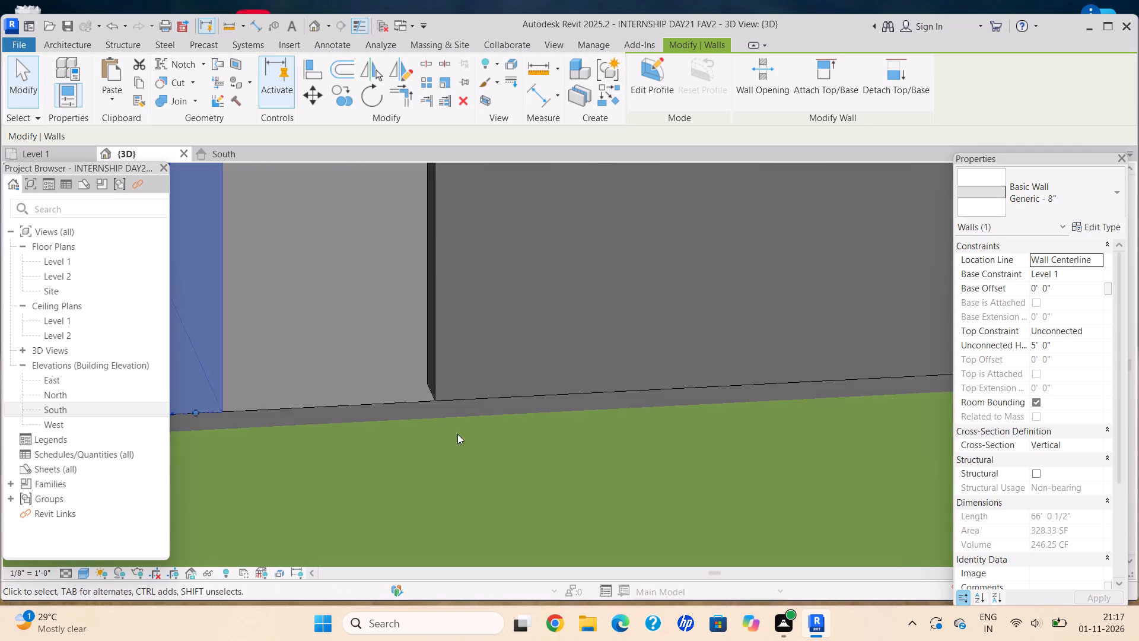
scroll(457, 434, "up", 5)
scroll(460, 407, "down", 1)
middle_click_drag(460, 407, 391, 464)
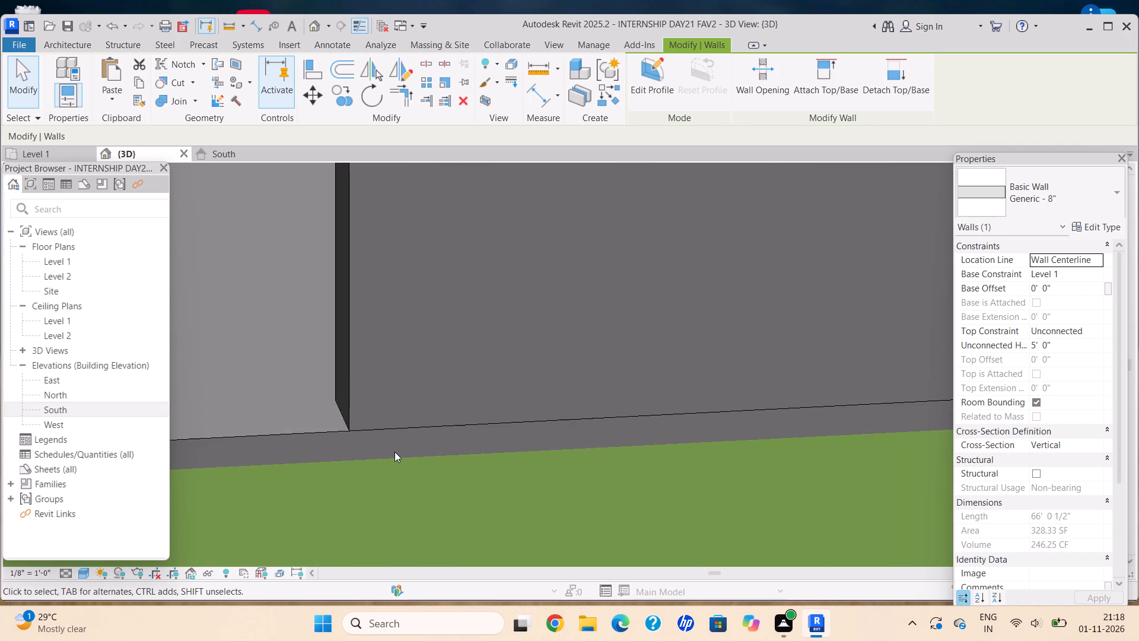
scroll(360, 420, "up", 5)
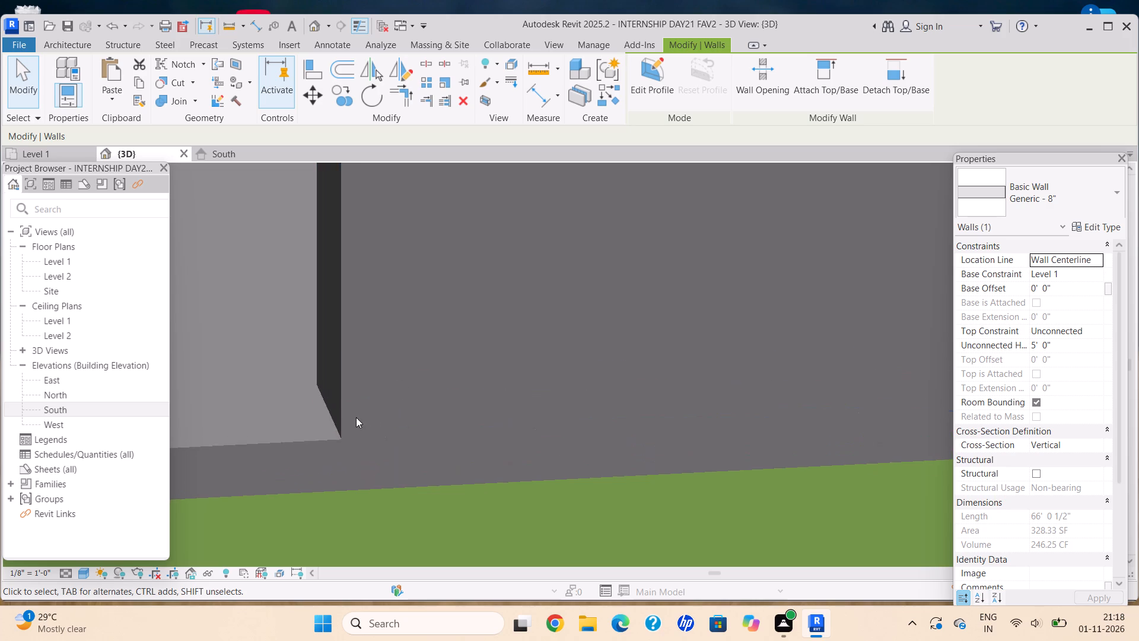
left_click(338, 440)
scroll(338, 440, "up", 5)
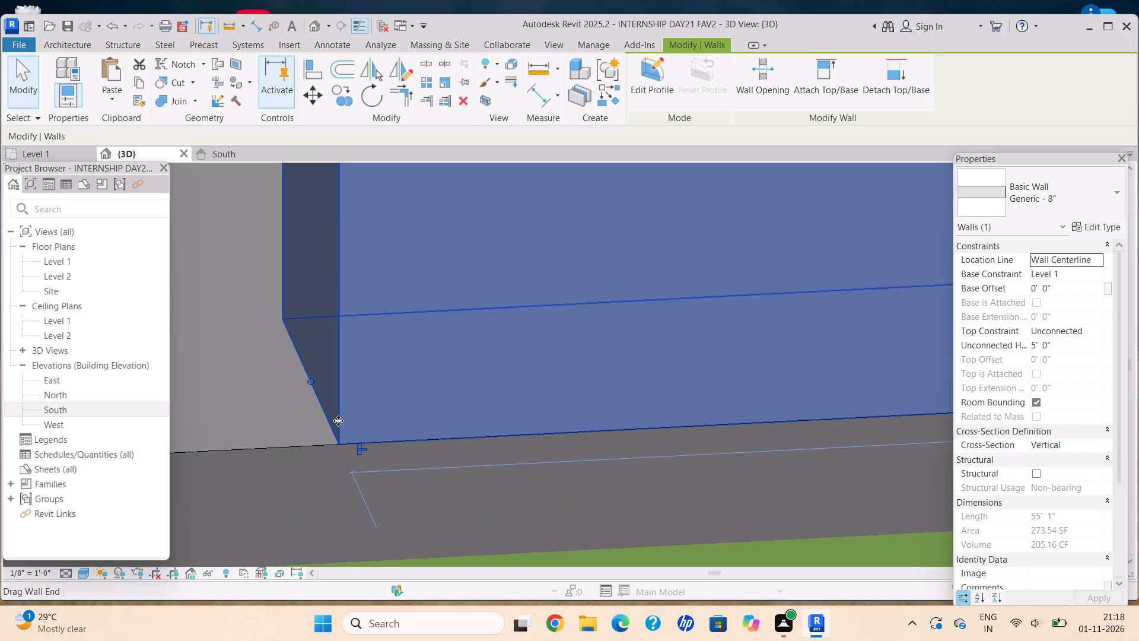
left_click_drag(308, 378, 553, 377)
scroll(569, 377, "down", 3)
middle_click_drag(561, 379, 314, 395)
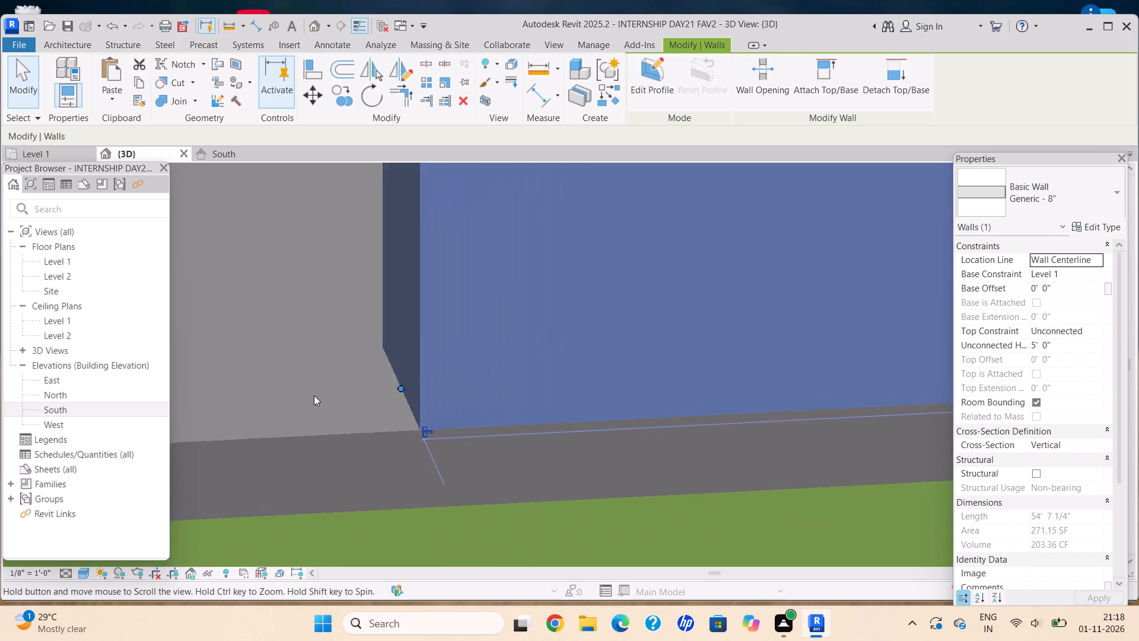
middle_click_drag(314, 395, 324, 395)
middle_click_drag(305, 395, 263, 394)
left_click_drag(298, 430, 431, 427)
scroll(298, 412, "up", 1)
scroll(298, 412, "down", 1)
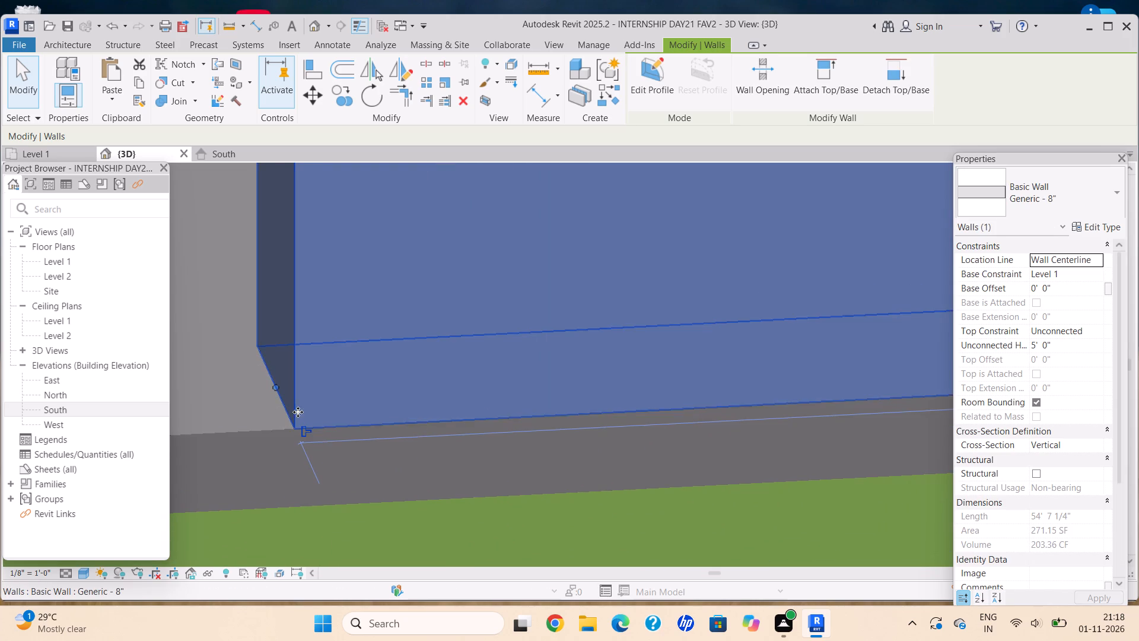
scroll(254, 414, "up", 4)
left_click_drag(292, 366, 641, 334)
middle_click_drag(641, 334, 228, 357)
scroll(212, 360, "down", 2)
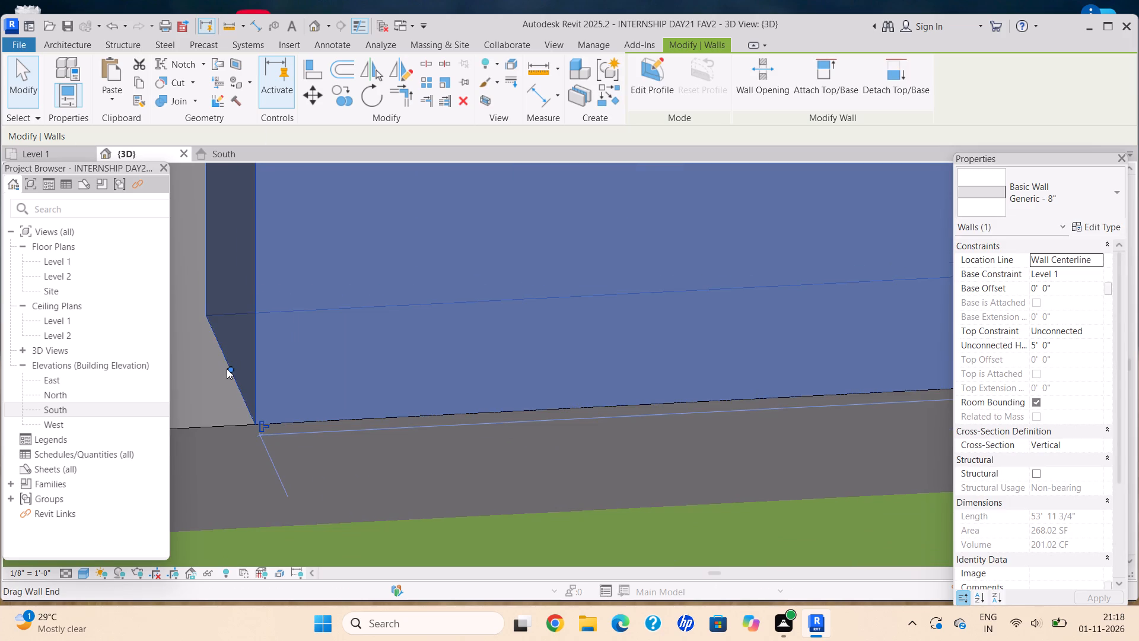
Continue shortening the front enclosure wall from its free end, past the house door, to about 26' 6".
left_click_drag(227, 369, 629, 326)
scroll(632, 326, "down", 2)
middle_click_drag(543, 342, 189, 365)
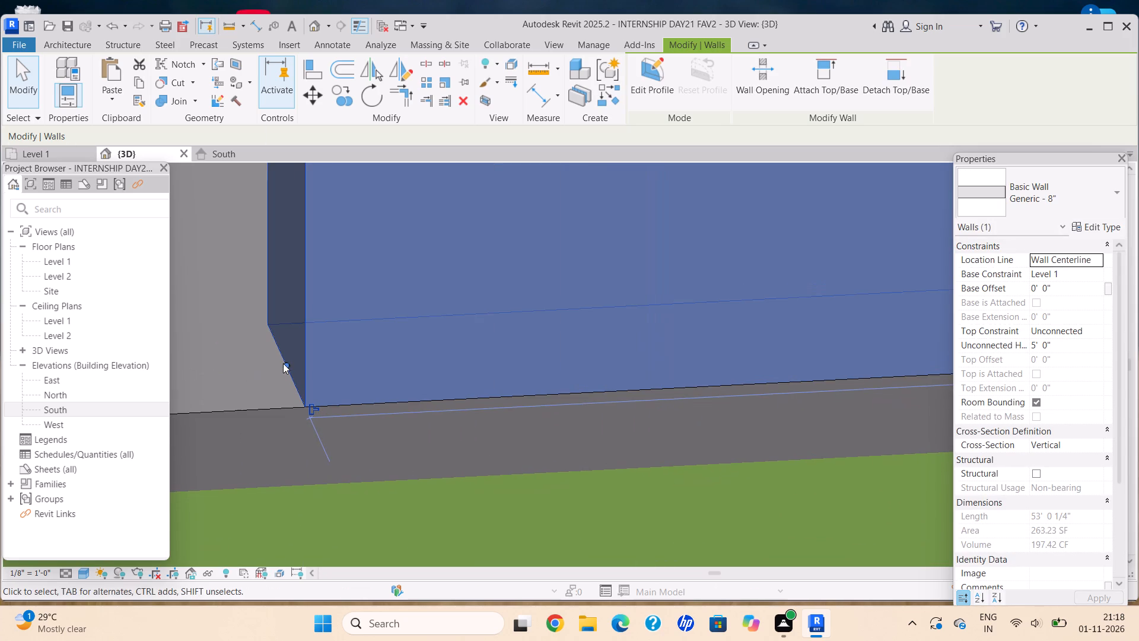
left_click_drag(283, 363, 693, 342)
scroll(694, 342, "down", 1)
middle_click_drag(682, 345, 275, 367)
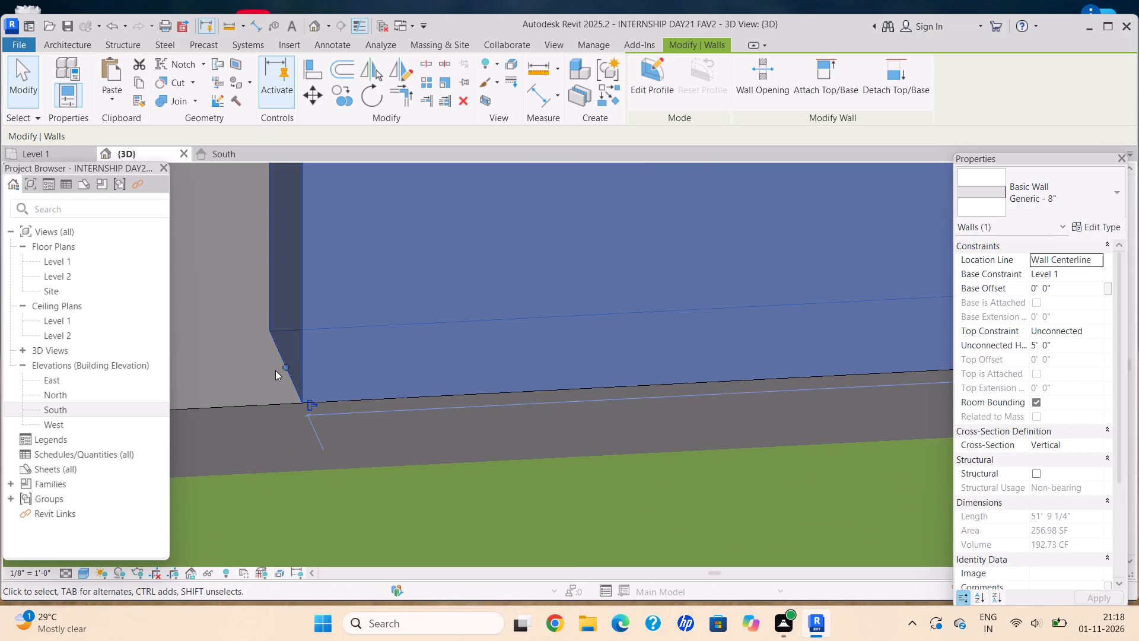
left_click_drag(285, 364, 666, 330)
scroll(602, 369, "down", 15)
scroll(562, 356, "up", 1)
scroll(562, 356, "down", 6)
middle_click_drag(561, 354, 356, 436)
middle_click_drag(314, 448, 205, 478)
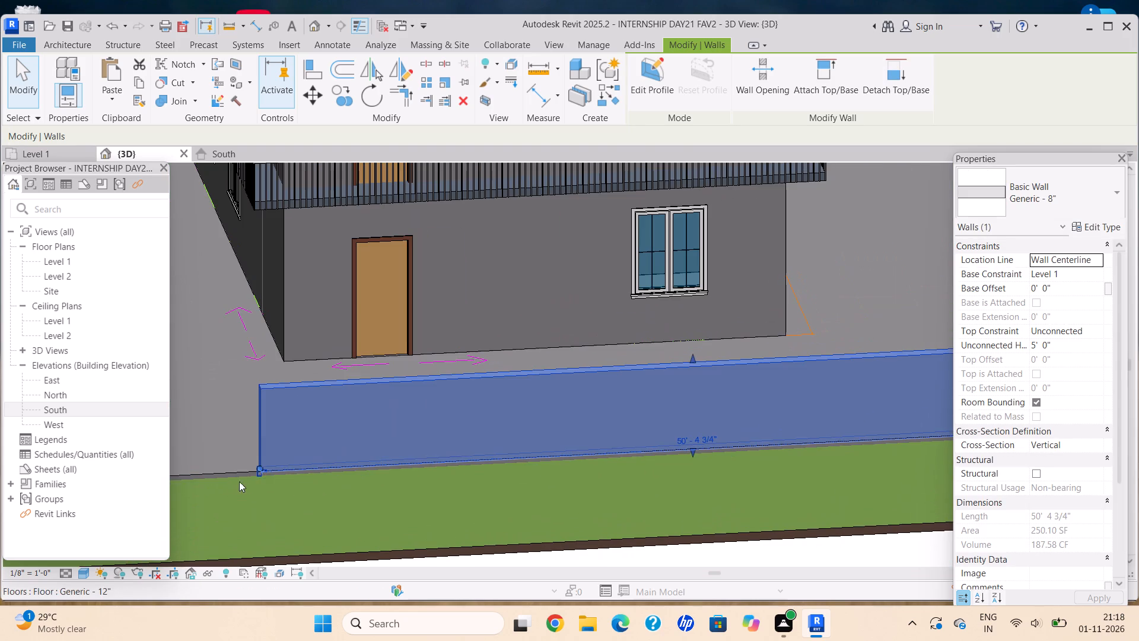
left_click_drag(260, 466, 670, 441)
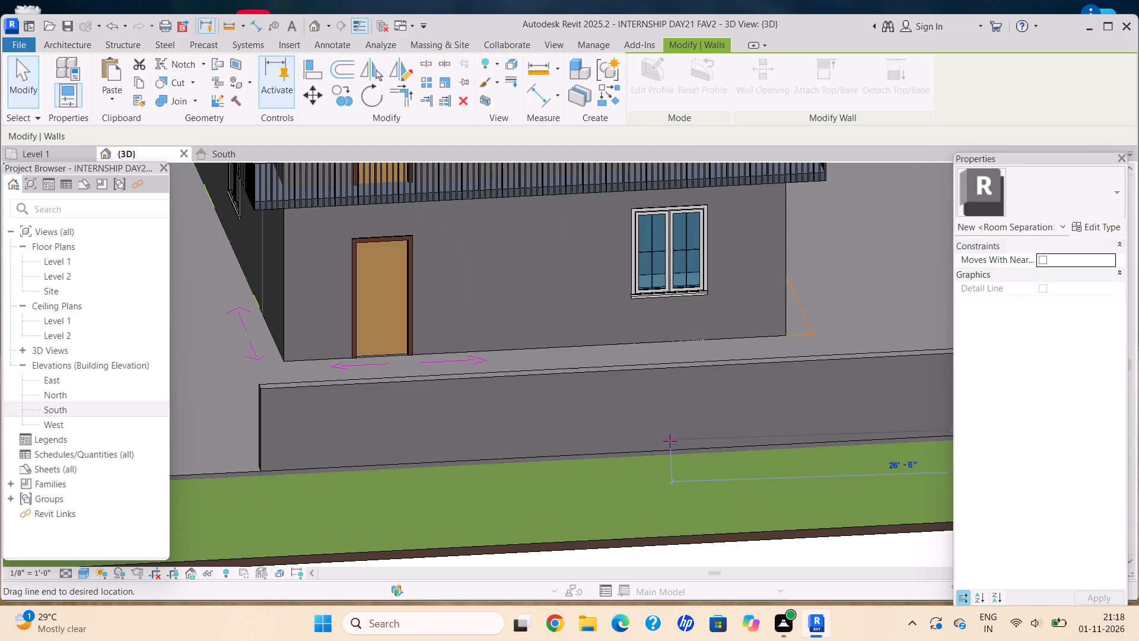
left_click_drag(670, 441, 675, 446)
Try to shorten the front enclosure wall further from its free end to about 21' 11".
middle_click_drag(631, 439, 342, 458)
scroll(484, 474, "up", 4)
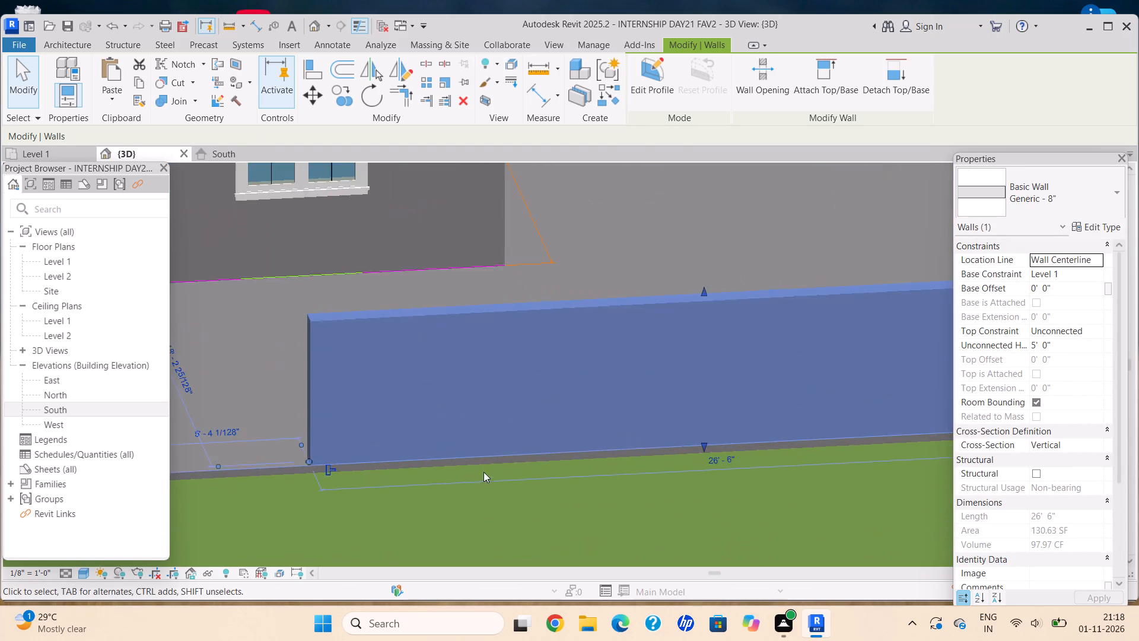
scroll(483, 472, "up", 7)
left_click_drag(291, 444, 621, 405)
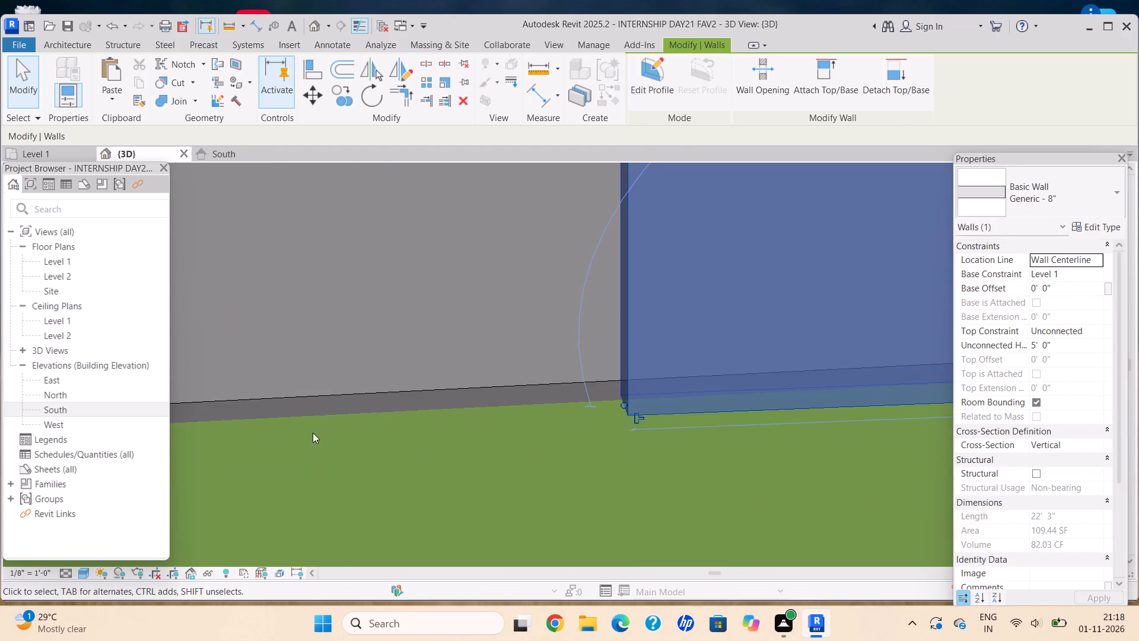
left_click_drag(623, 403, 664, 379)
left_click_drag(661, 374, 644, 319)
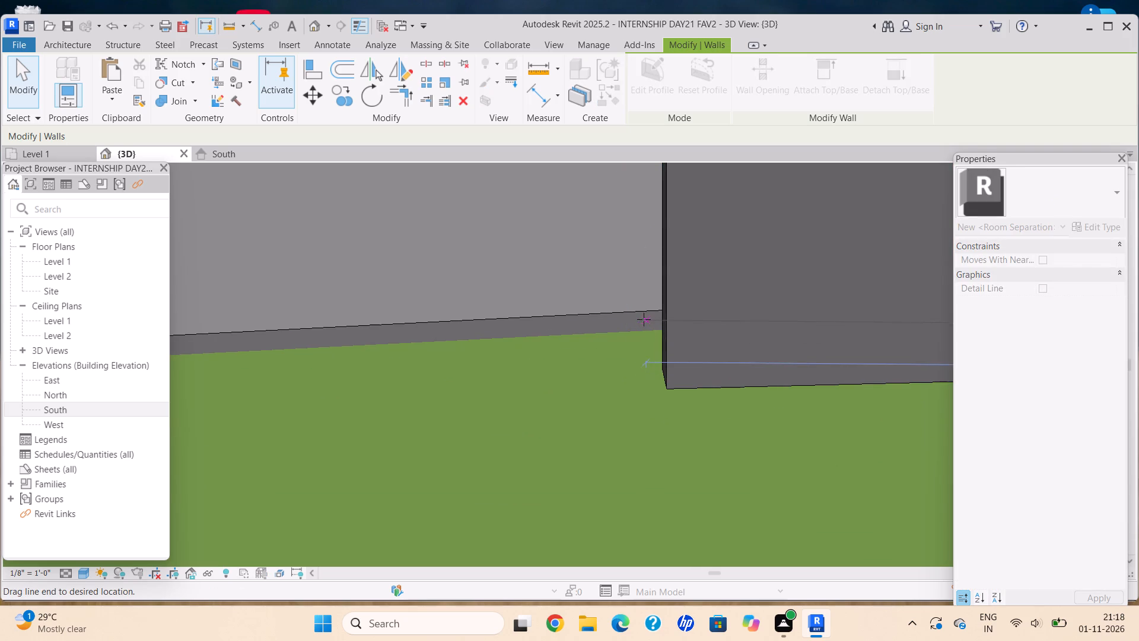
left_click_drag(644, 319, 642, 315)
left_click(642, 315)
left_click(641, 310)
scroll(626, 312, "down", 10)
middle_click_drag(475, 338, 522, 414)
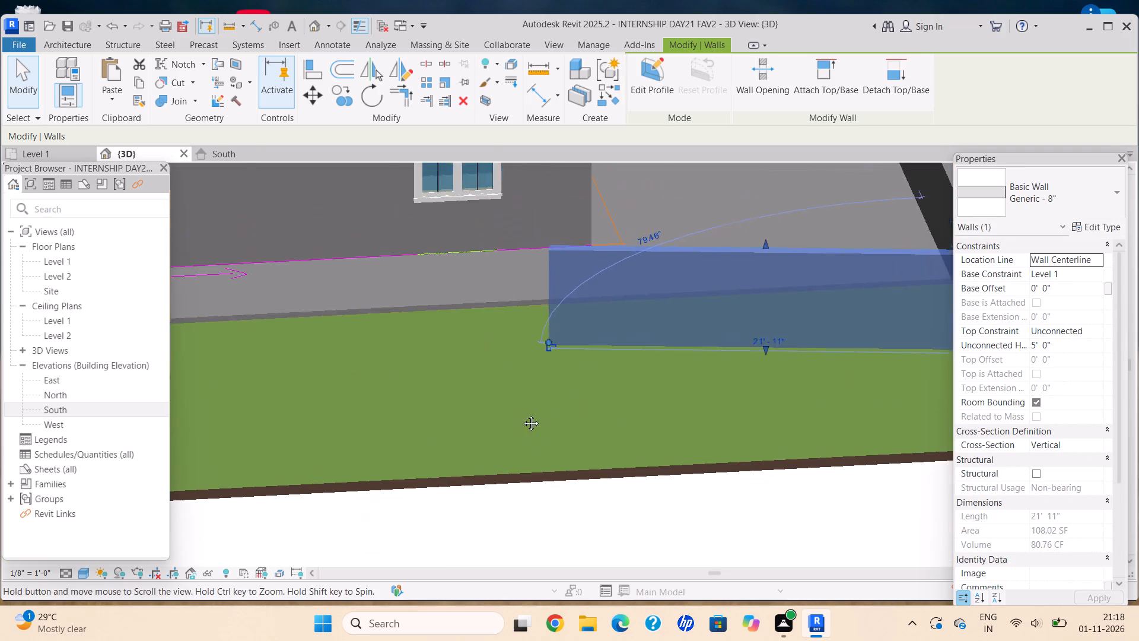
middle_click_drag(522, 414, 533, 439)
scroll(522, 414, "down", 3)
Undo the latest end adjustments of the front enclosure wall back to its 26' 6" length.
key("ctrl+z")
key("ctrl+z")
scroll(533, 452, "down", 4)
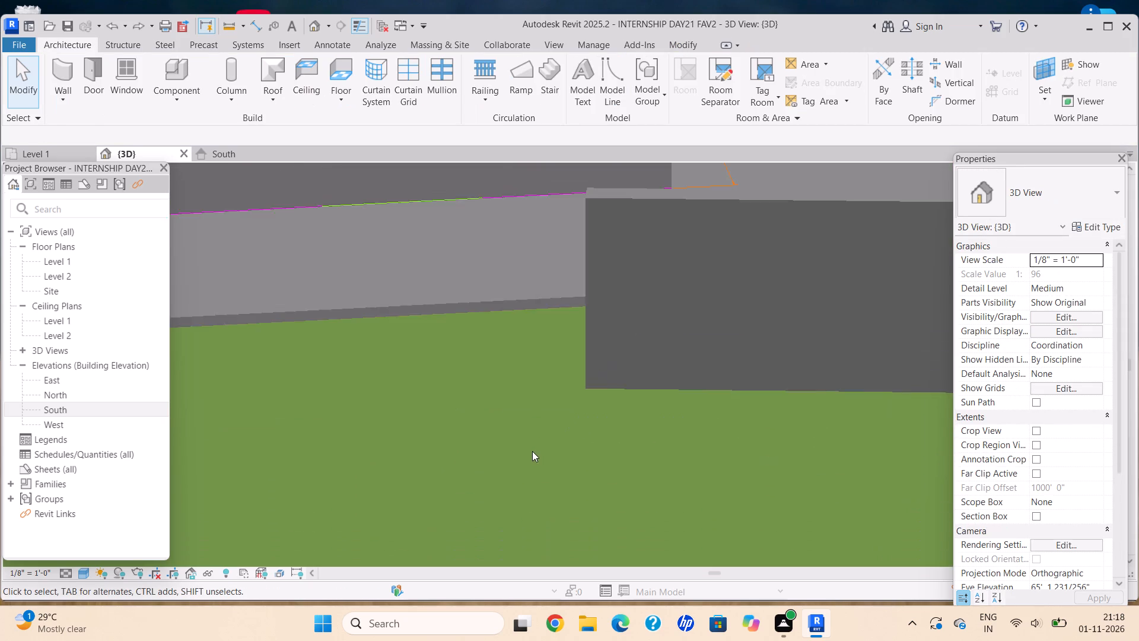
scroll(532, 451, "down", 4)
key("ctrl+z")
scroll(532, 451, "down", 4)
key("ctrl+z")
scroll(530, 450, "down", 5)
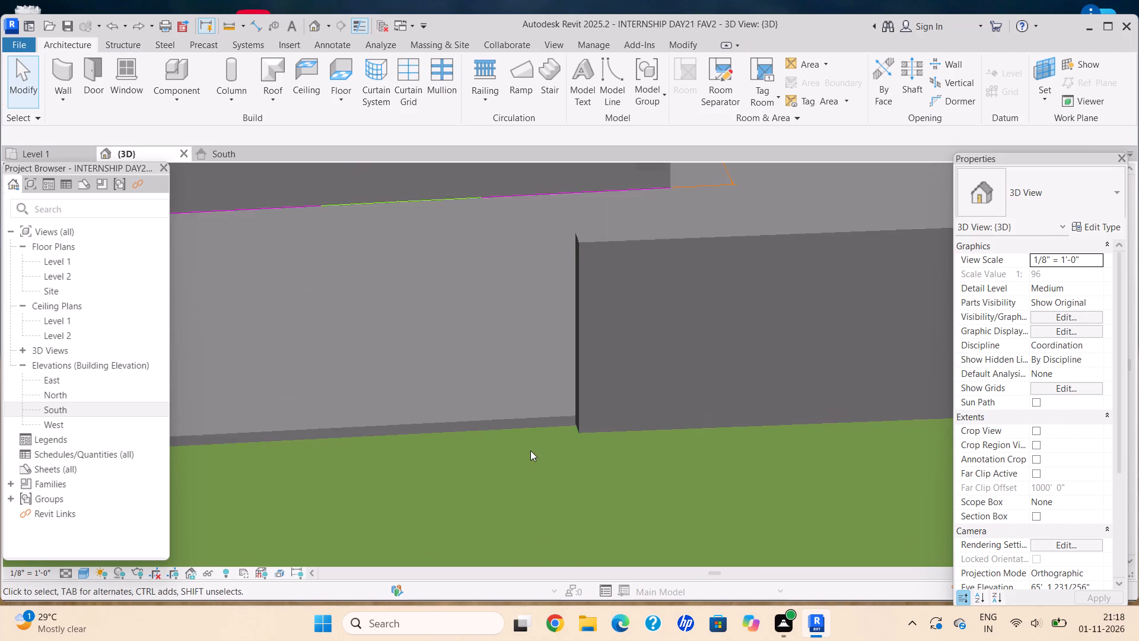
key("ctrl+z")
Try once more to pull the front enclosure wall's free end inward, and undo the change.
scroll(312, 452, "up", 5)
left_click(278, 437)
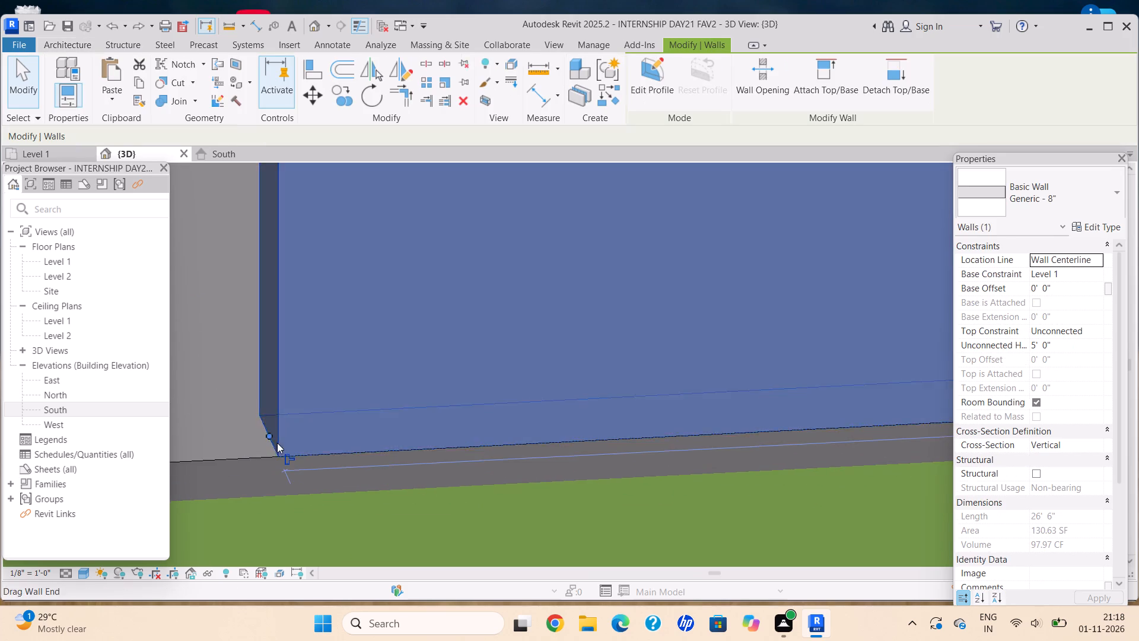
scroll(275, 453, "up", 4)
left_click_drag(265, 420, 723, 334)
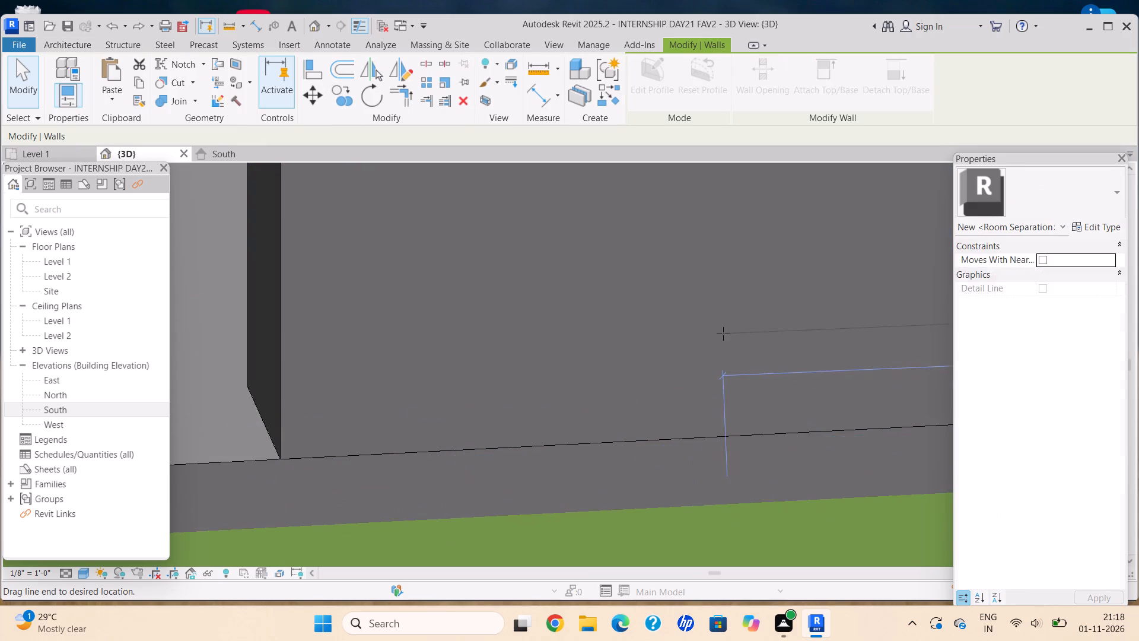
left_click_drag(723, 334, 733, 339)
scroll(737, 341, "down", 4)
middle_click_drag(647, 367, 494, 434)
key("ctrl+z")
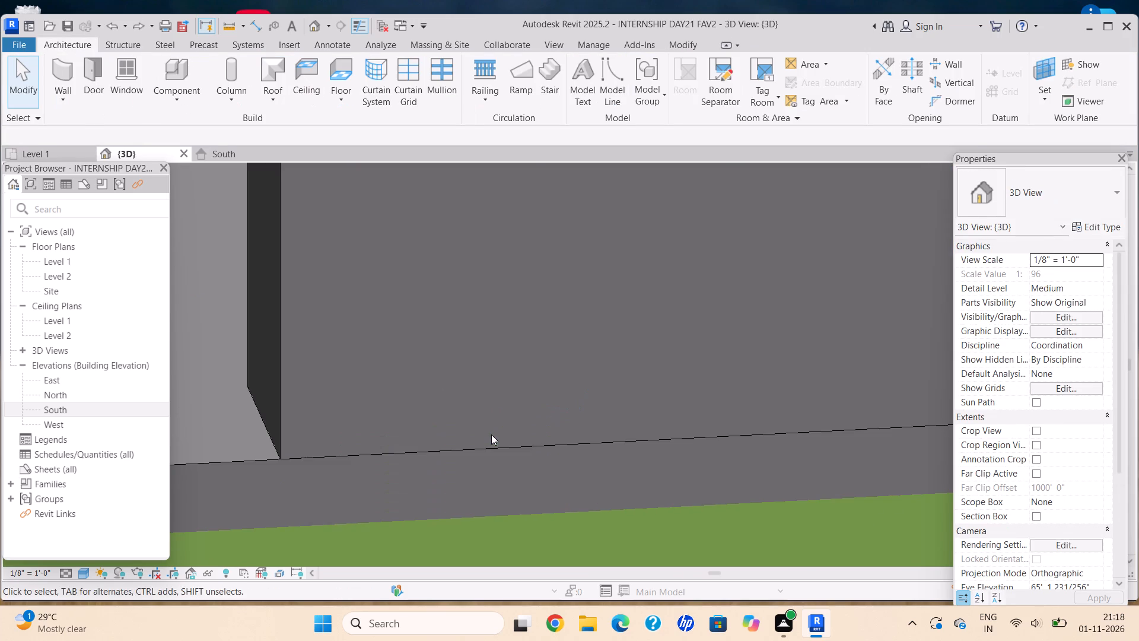
Shorten the front enclosure wall in small increments from its free end, along the floor edge, to about 24' 8 1/4".
left_click(285, 427)
scroll(259, 427, "up", 7)
middle_click_drag(352, 426, 246, 419)
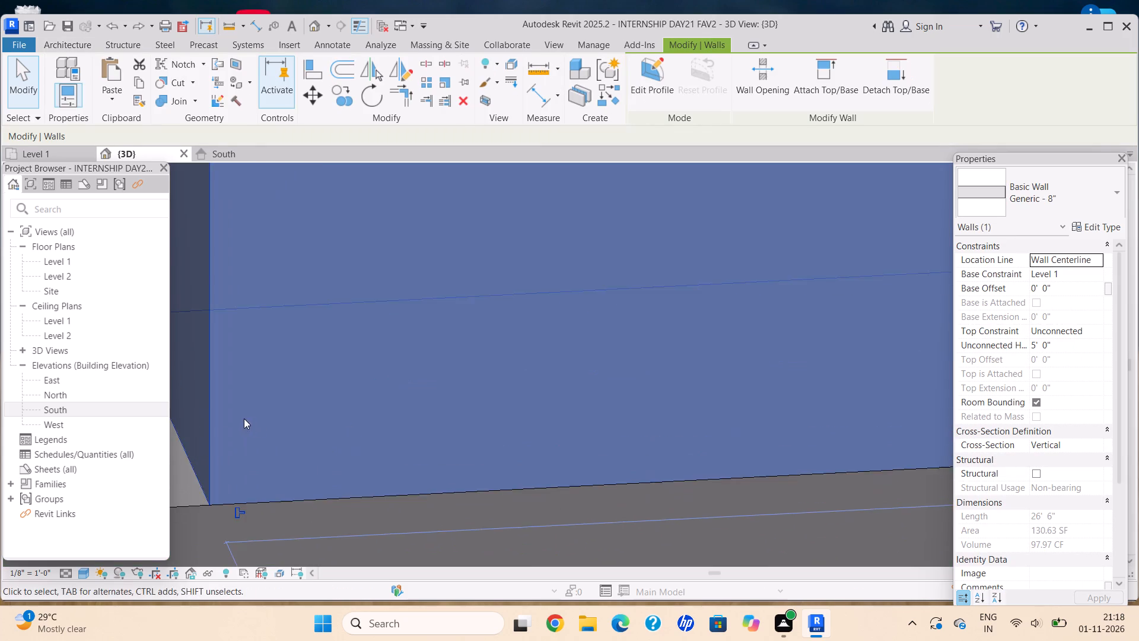
scroll(199, 422, "down", 2)
middle_click_drag(203, 425, 240, 446)
left_click_drag(210, 433, 502, 375)
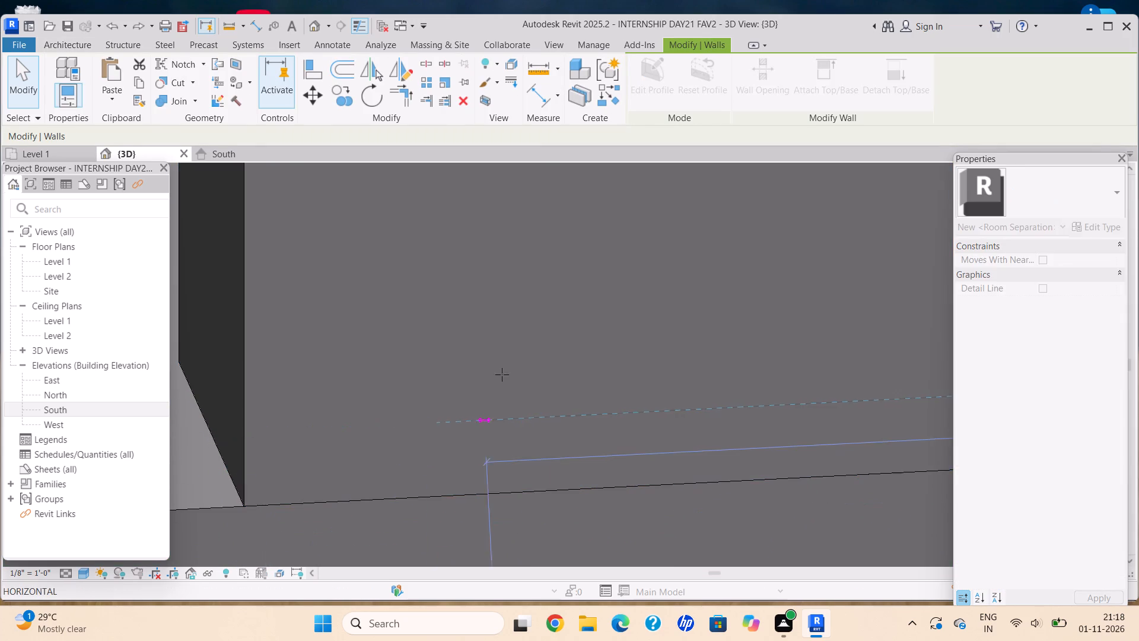
left_click_drag(502, 375, 520, 370)
middle_click_drag(568, 374, 320, 427)
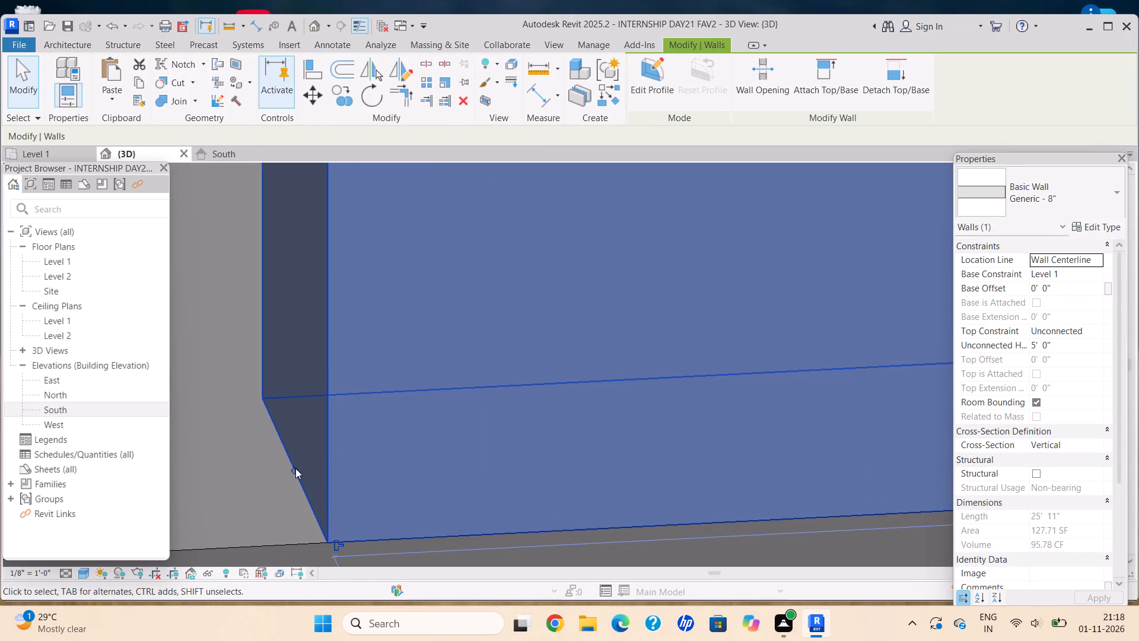
left_click_drag(294, 468, 626, 402)
middle_click_drag(578, 401, 247, 415)
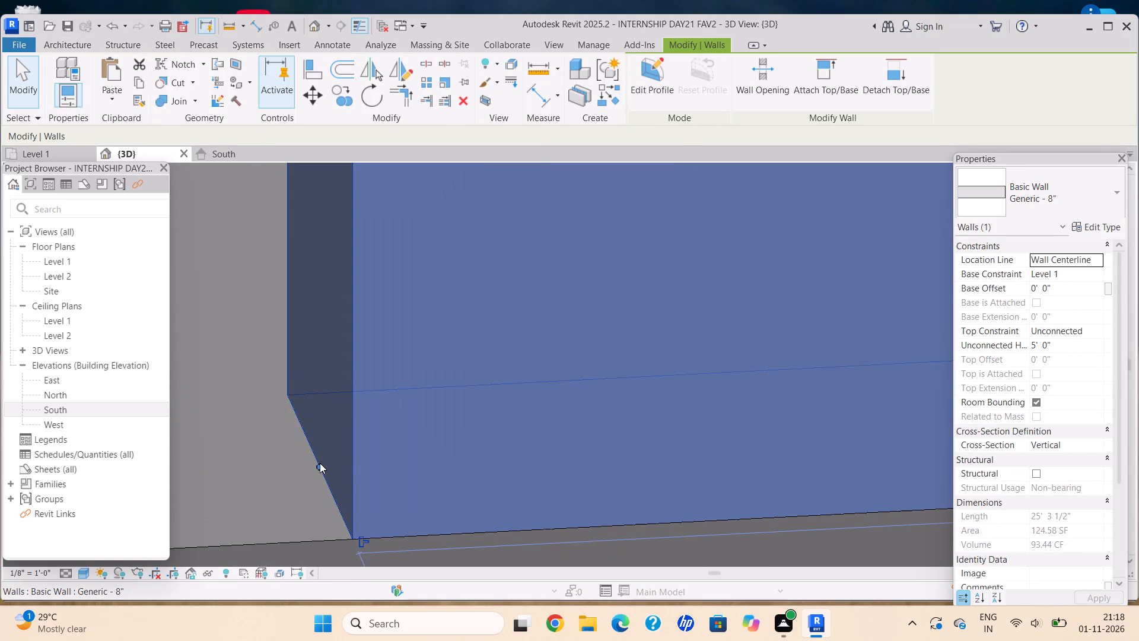
left_click_drag(320, 463, 642, 414)
scroll(658, 409, "down", 1)
middle_click_drag(652, 409, 274, 410)
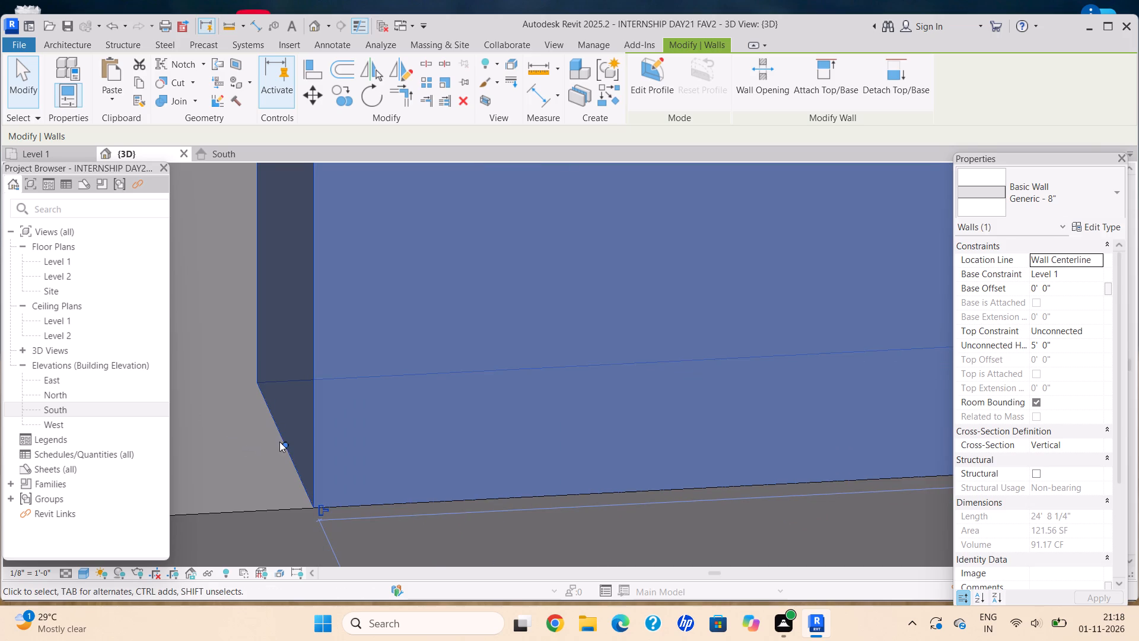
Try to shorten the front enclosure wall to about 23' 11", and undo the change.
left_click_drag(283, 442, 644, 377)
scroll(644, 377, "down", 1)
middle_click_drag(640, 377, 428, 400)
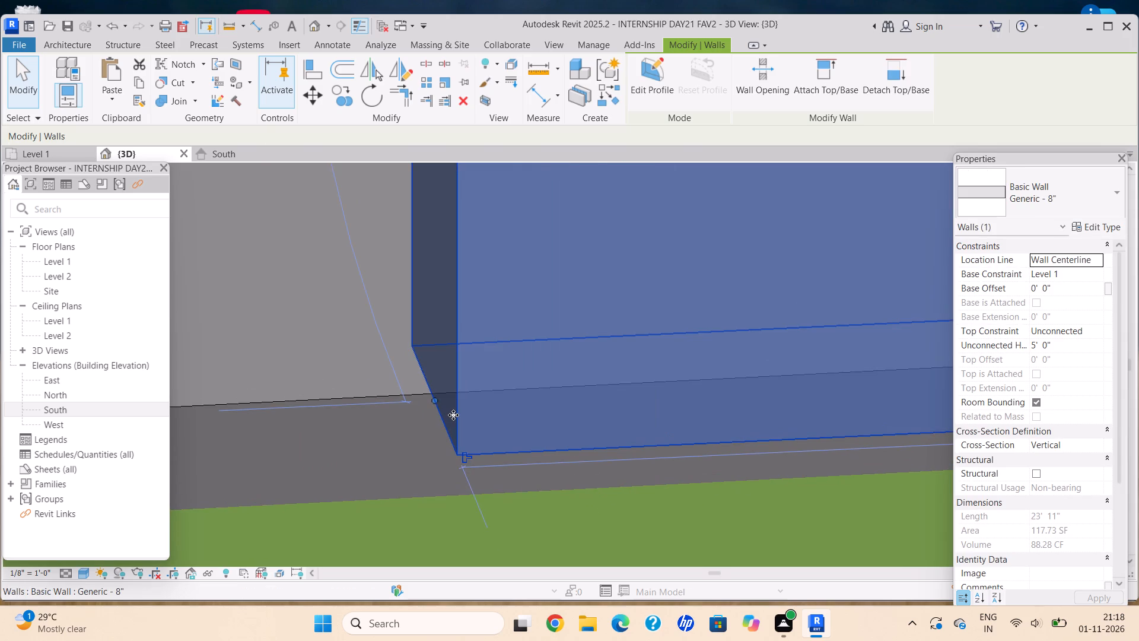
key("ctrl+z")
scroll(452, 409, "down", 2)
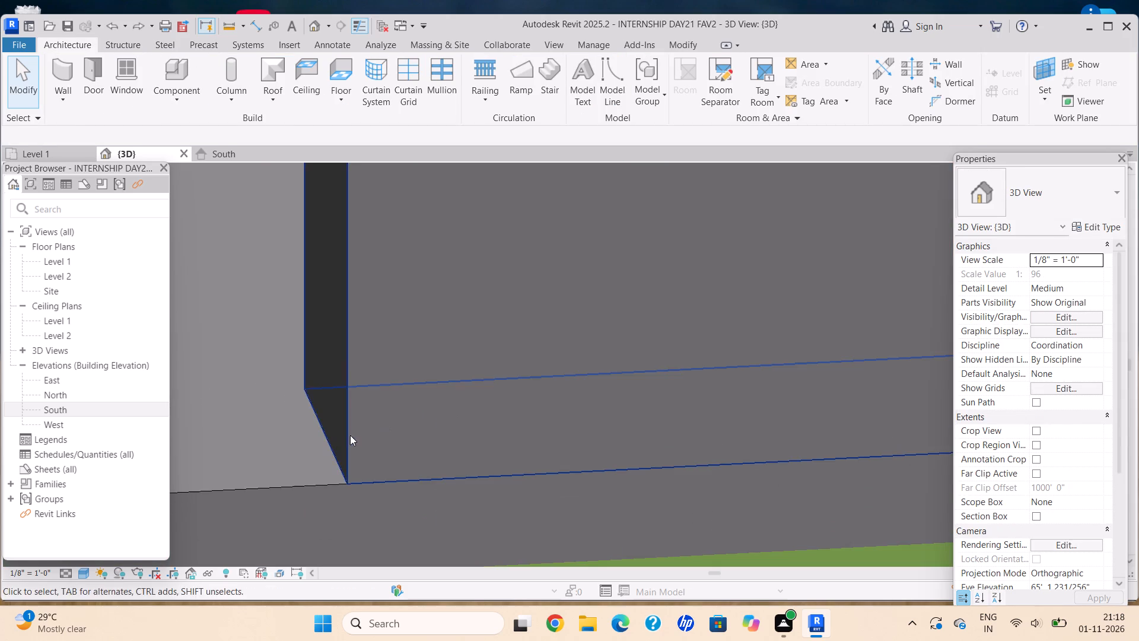
Pull the front enclosure wall's free end slightly further inward along the Level 1 floor edge.
left_click(351, 435)
left_click_drag(326, 434, 556, 395)
middle_click_drag(556, 395, 264, 408)
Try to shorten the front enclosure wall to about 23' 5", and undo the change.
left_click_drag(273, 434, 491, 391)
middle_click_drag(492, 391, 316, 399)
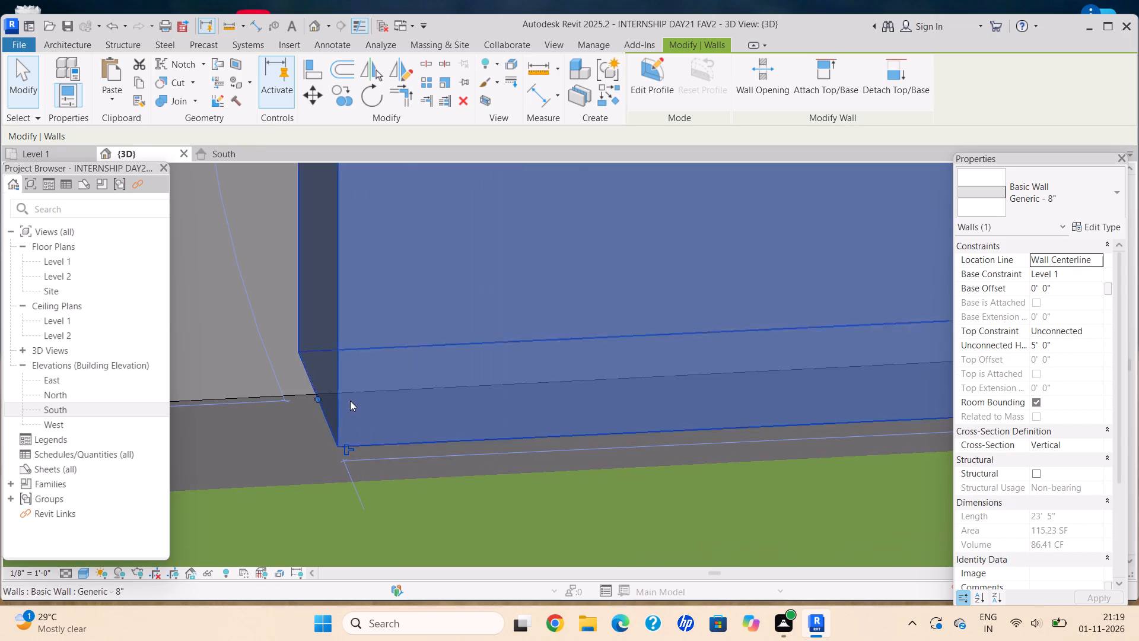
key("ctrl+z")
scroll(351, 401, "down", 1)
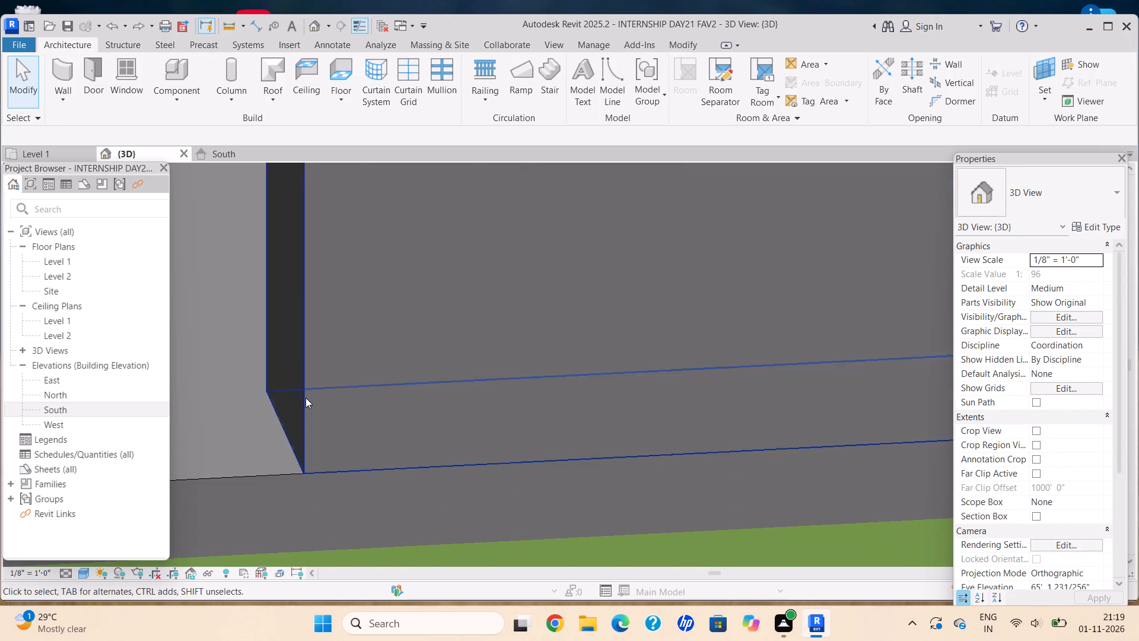
Shorten the front enclosure wall from its free end along the Level 1 floor edge to about 22' 5 1/4".
left_click(306, 398)
middle_click_drag(323, 398, 243, 418)
left_click_drag(203, 451, 364, 427)
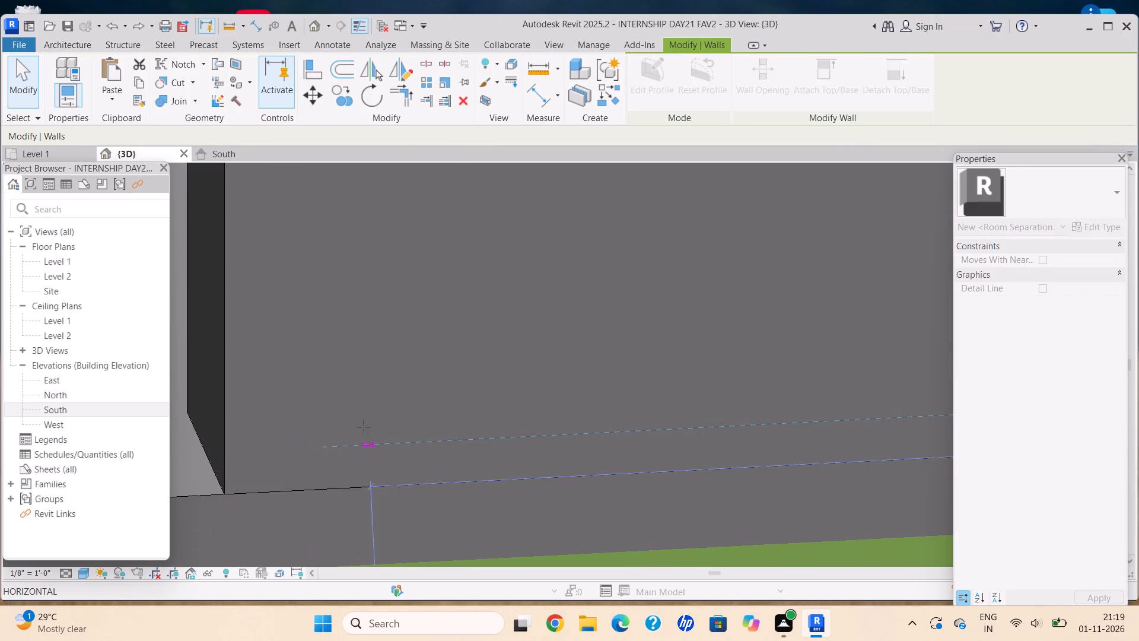
left_click_drag(364, 427, 720, 410)
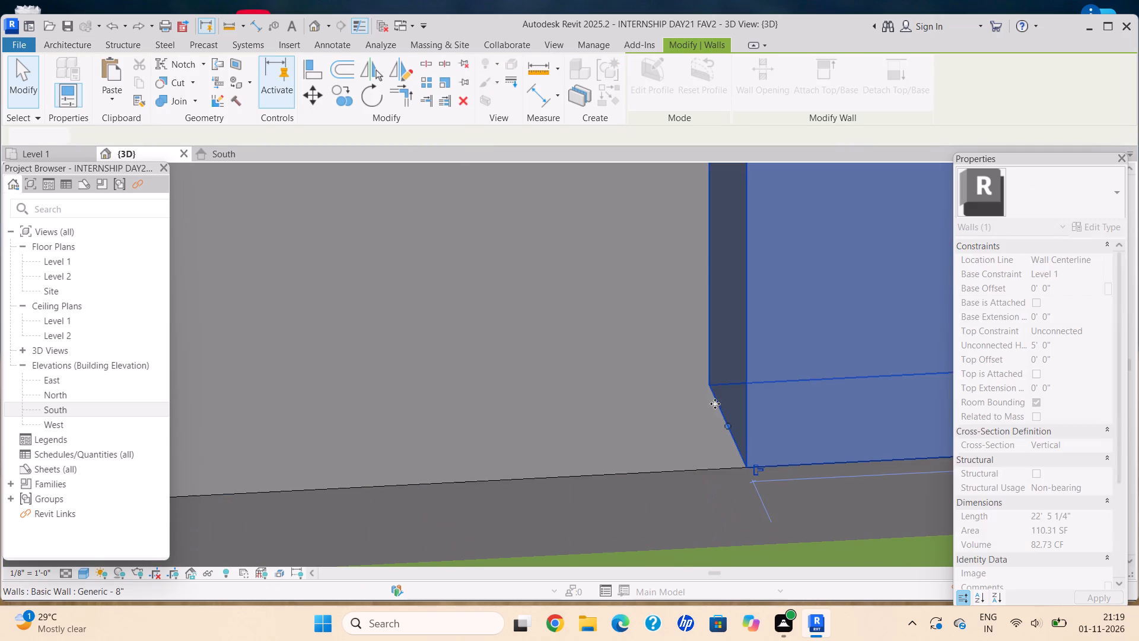
scroll(713, 398, "down", 5)
middle_click_drag(703, 397, 530, 404)
scroll(540, 363, "down", 20)
scroll(540, 363, "down", 2)
scroll(552, 387, "up", 1)
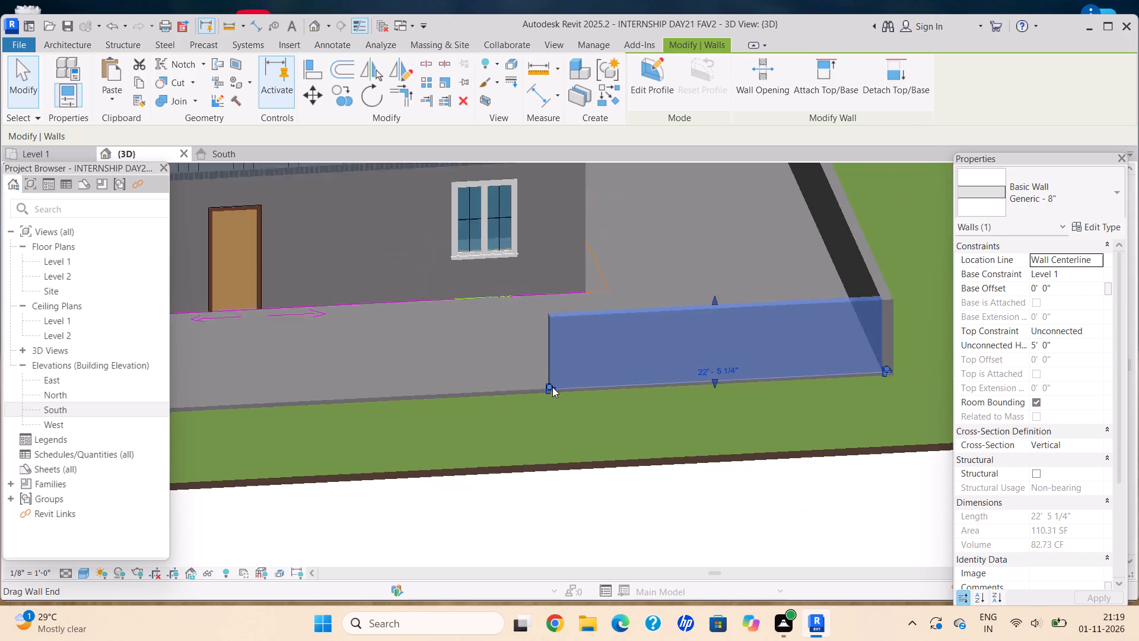
scroll(552, 387, "down", 6)
key("Escape")
Open the Gate folder under Documents > SHUBHAM CITY to load a family for component placement.
middle_click_drag(516, 396, 469, 325, "shift")
scroll(488, 352, "up", 5)
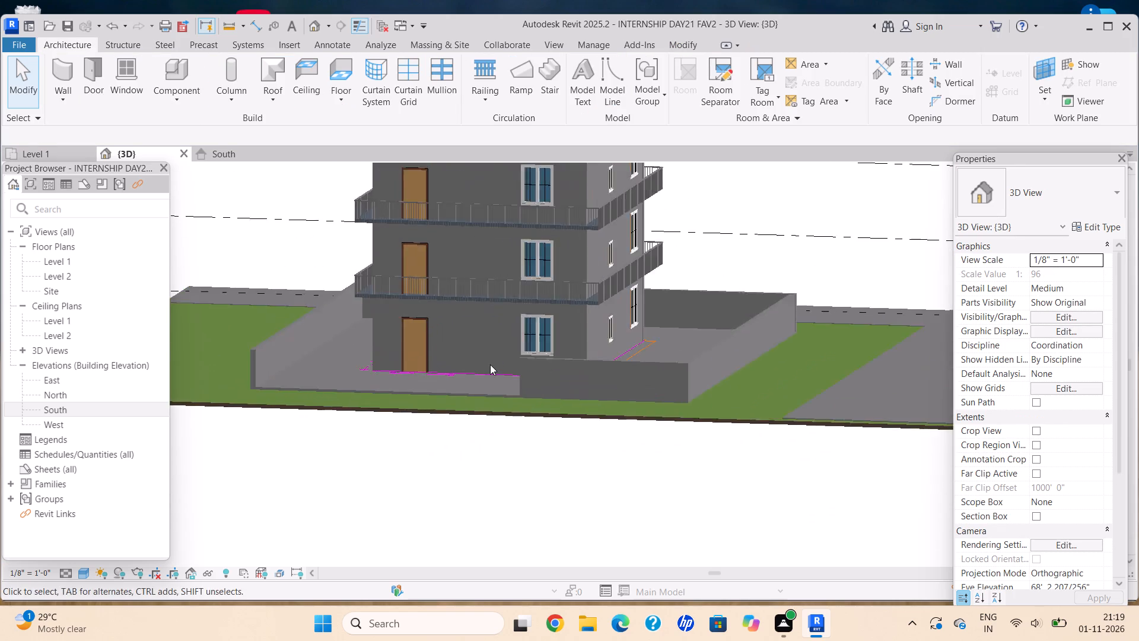
scroll(490, 364, "up", 4)
middle_click(509, 371, "shift")
scroll(526, 380, "up", 1, "shift")
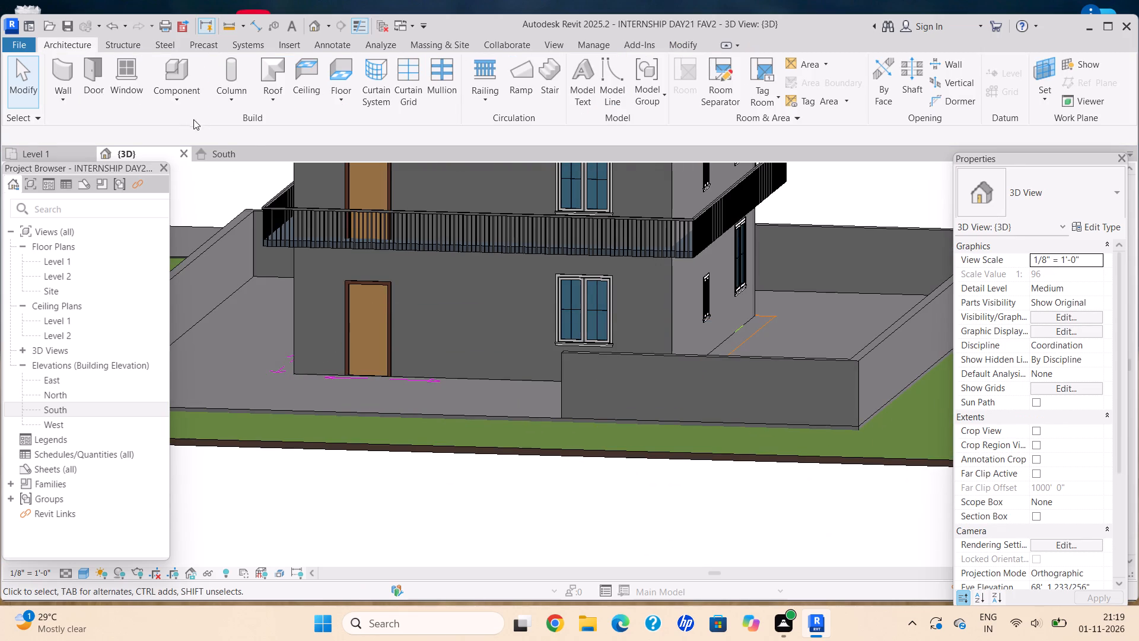
left_click(184, 103)
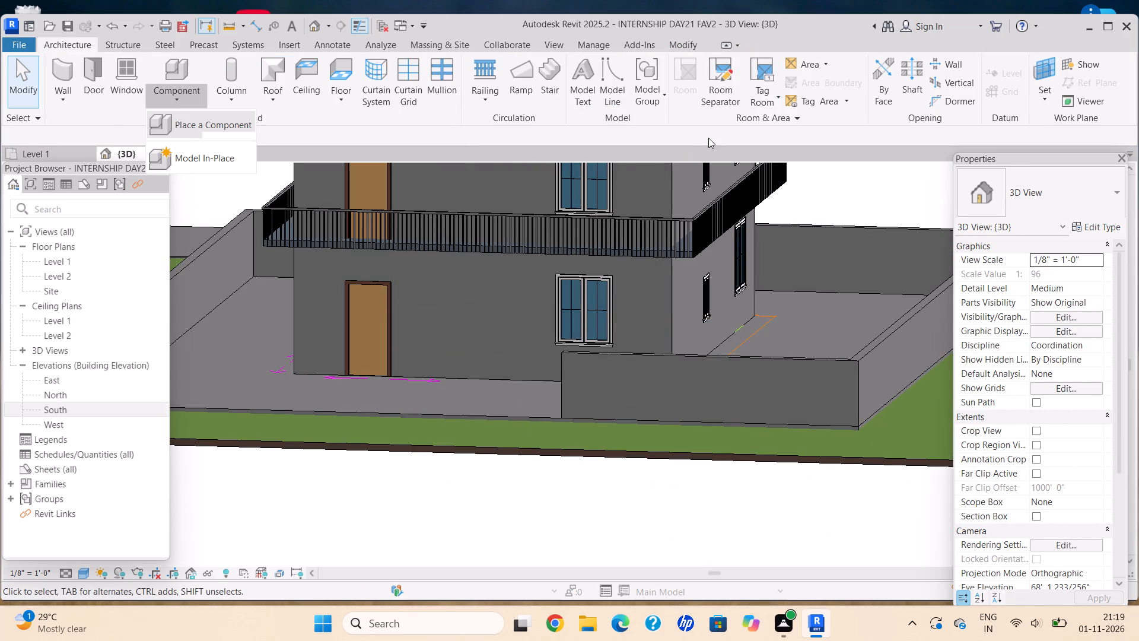
left_click(221, 125)
left_click(638, 104)
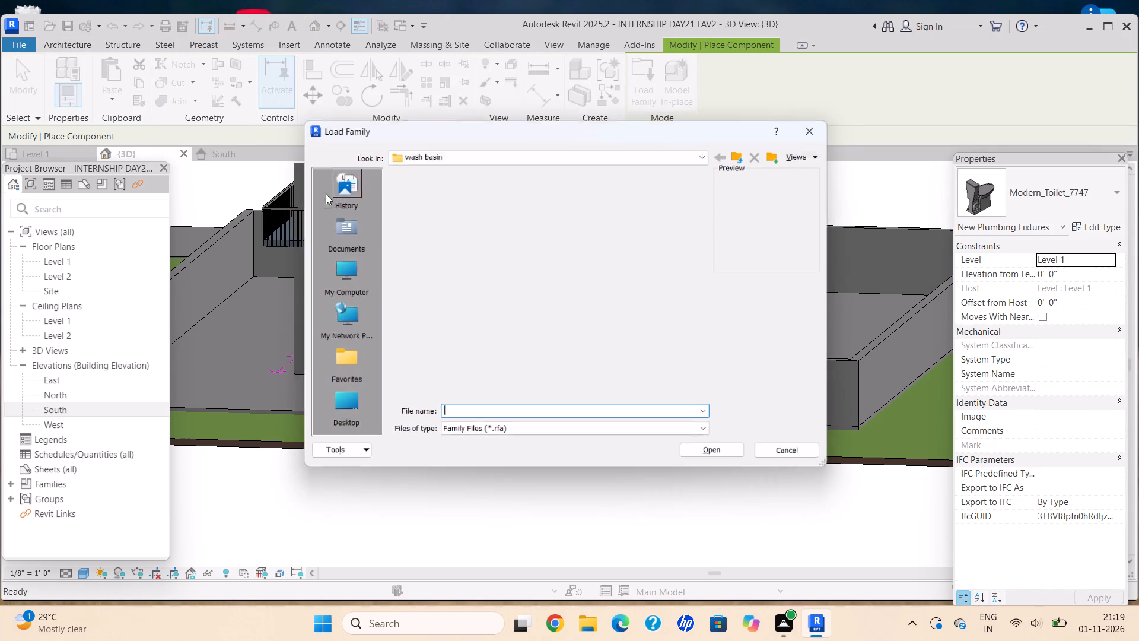
double_click(342, 223)
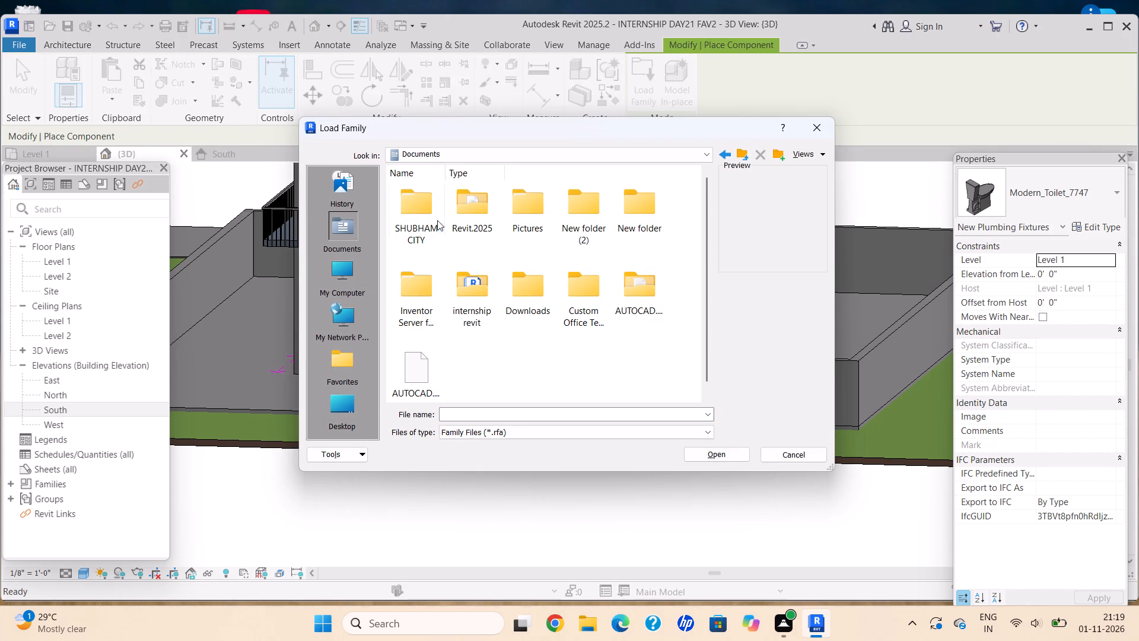
double_click(427, 220)
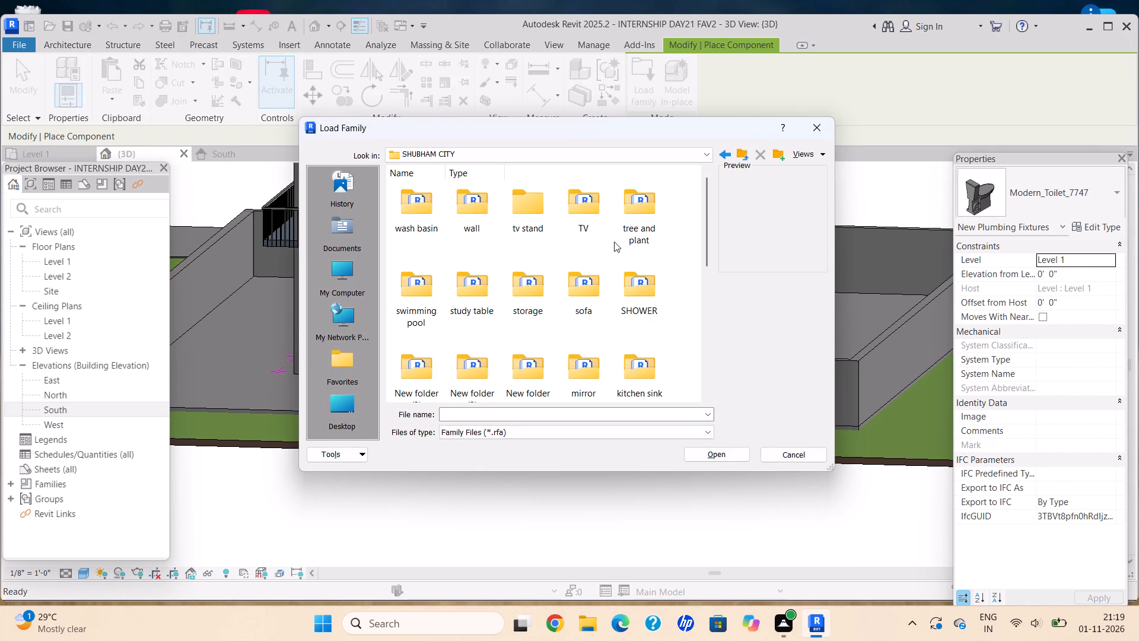
scroll(438, 299, "down", 3)
double_click(412, 223)
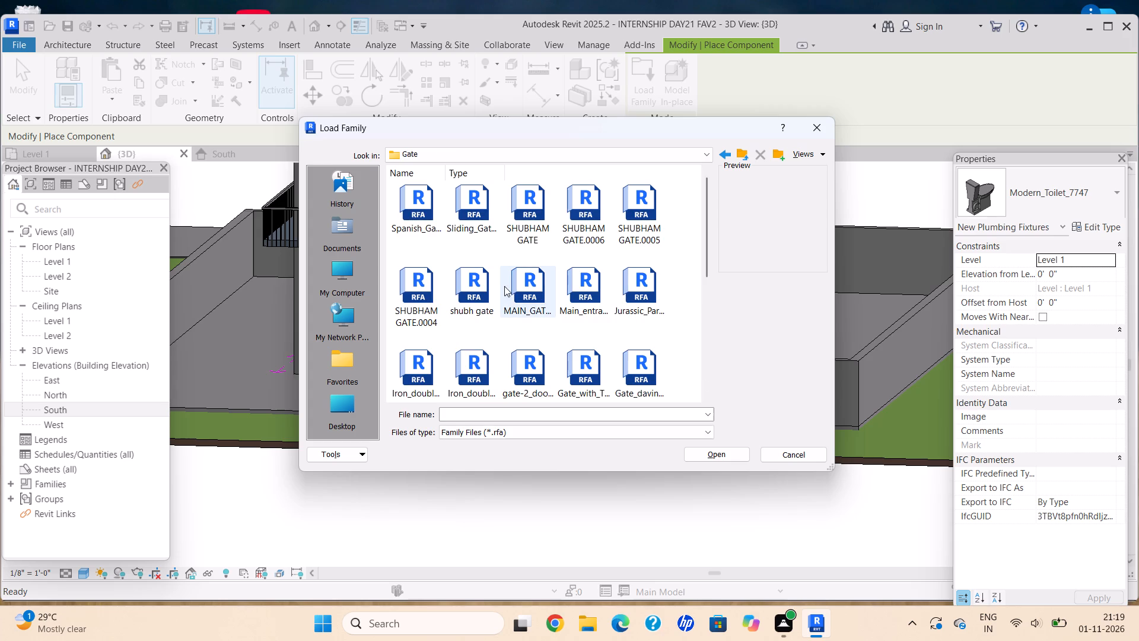
Preview several gate families and load SHUBHAM GATE.rfa into the project.
left_click(520, 299)
scroll(540, 332, "down", 5)
left_click(477, 269)
scroll(539, 261, "up", 5)
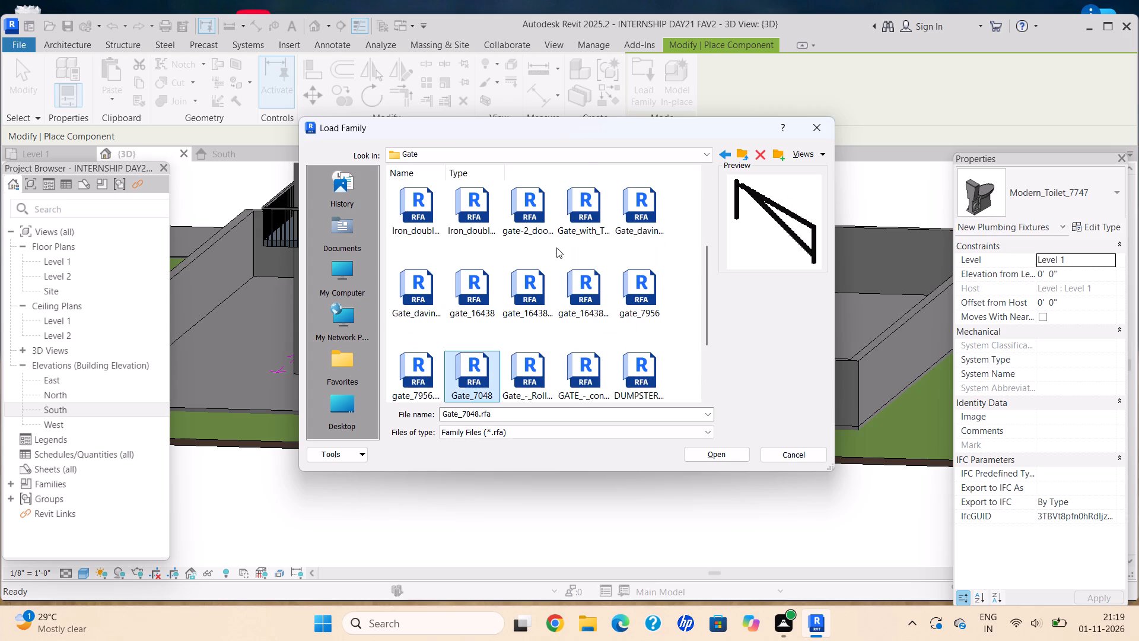
left_click(535, 218)
scroll(545, 220, "up", 4)
left_click(542, 215)
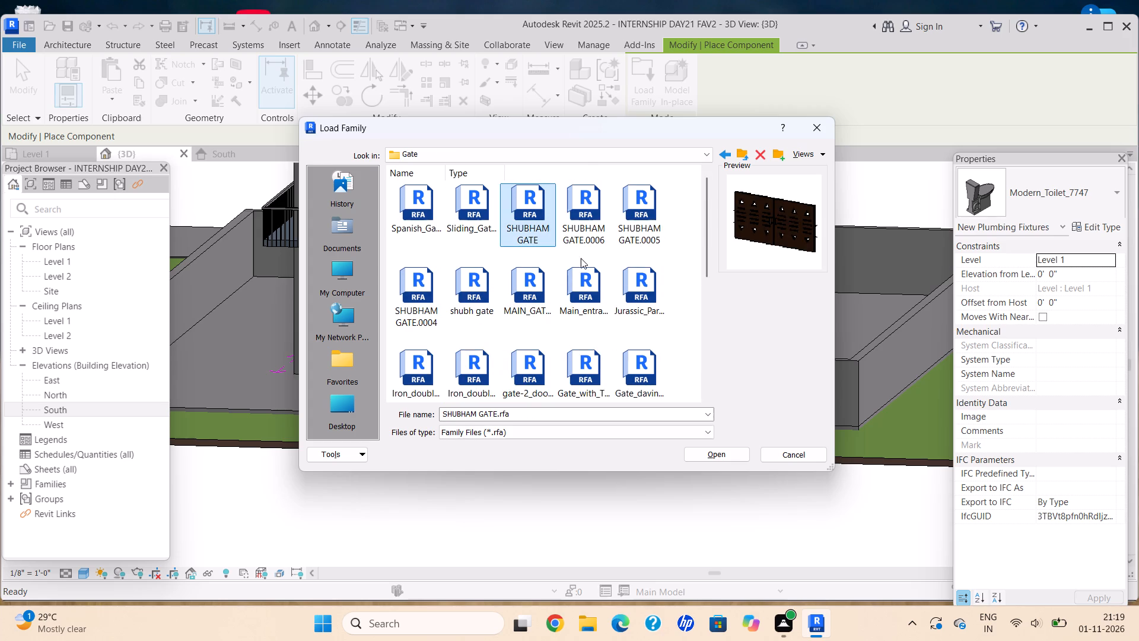
left_click(743, 461)
Place one SHUBHAM GATE on Level 1 along the front floor edge, butting against the front enclosure wall's free end.
scroll(597, 357, "up", 2)
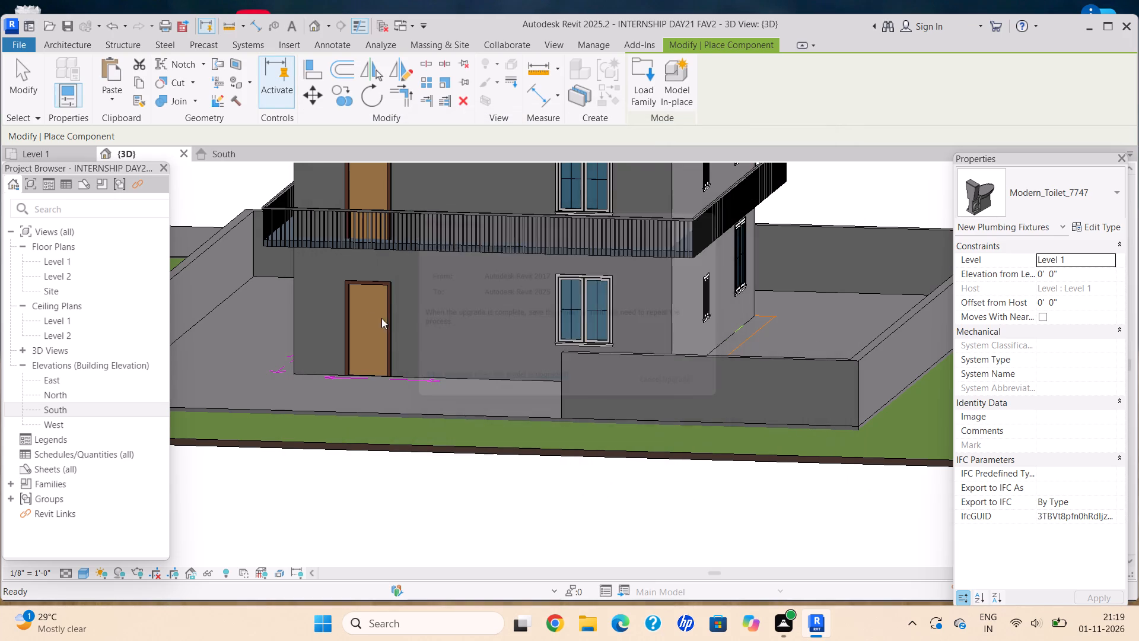
scroll(515, 412, "up", 6)
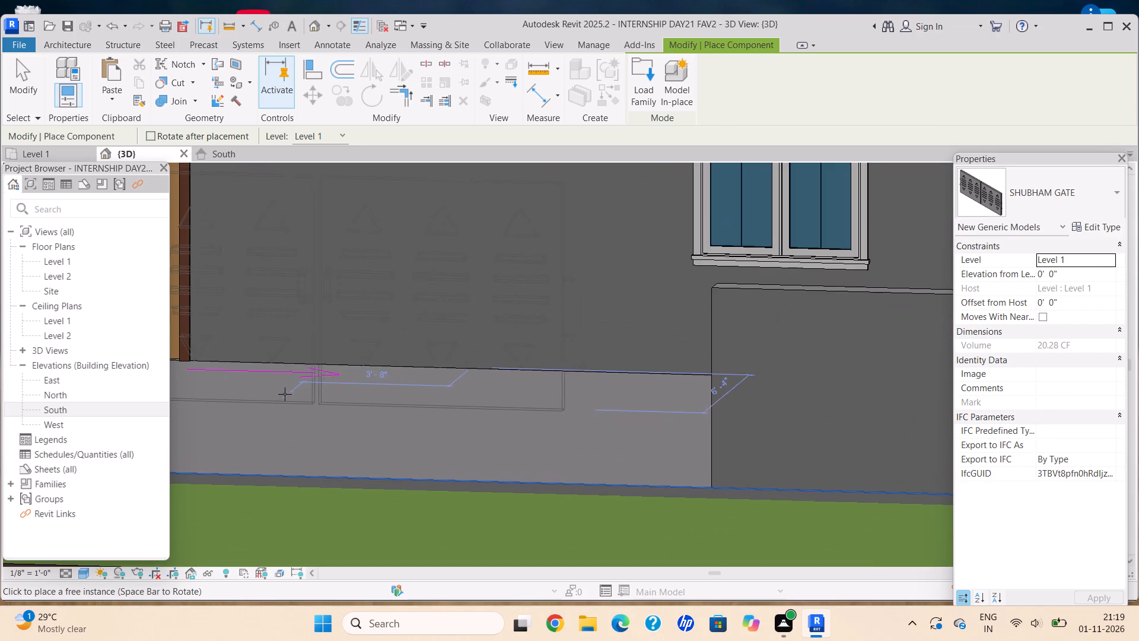
middle_click_drag(565, 462, 453, 394)
scroll(448, 426, "up", 2)
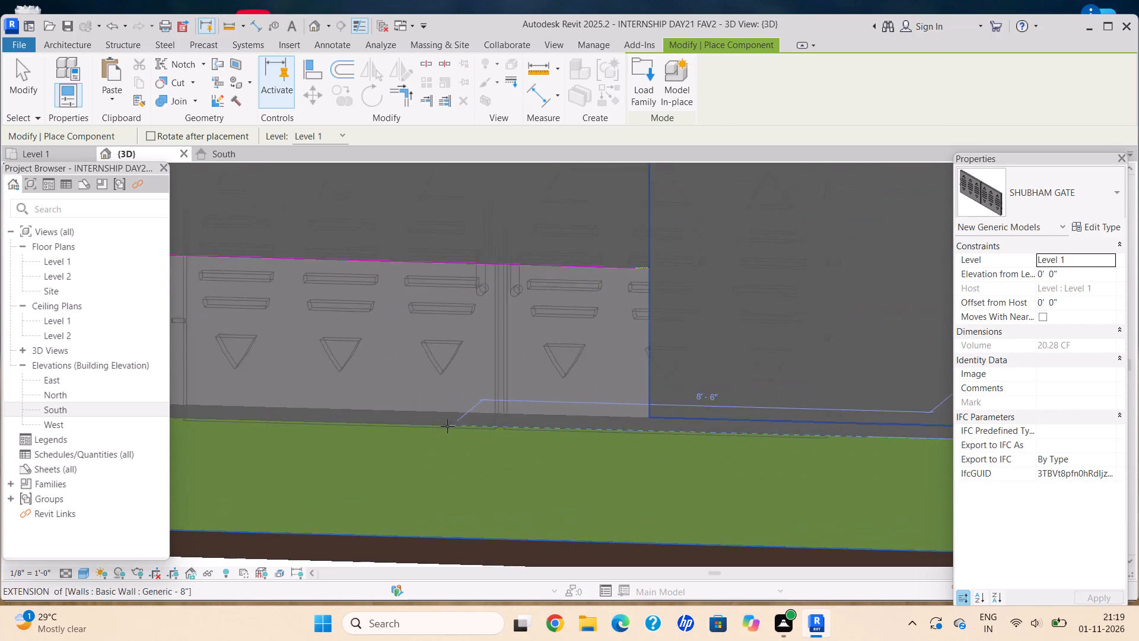
scroll(447, 426, "up", 1)
middle_click_drag(245, 396, 254, 421)
scroll(254, 423, "up", 4)
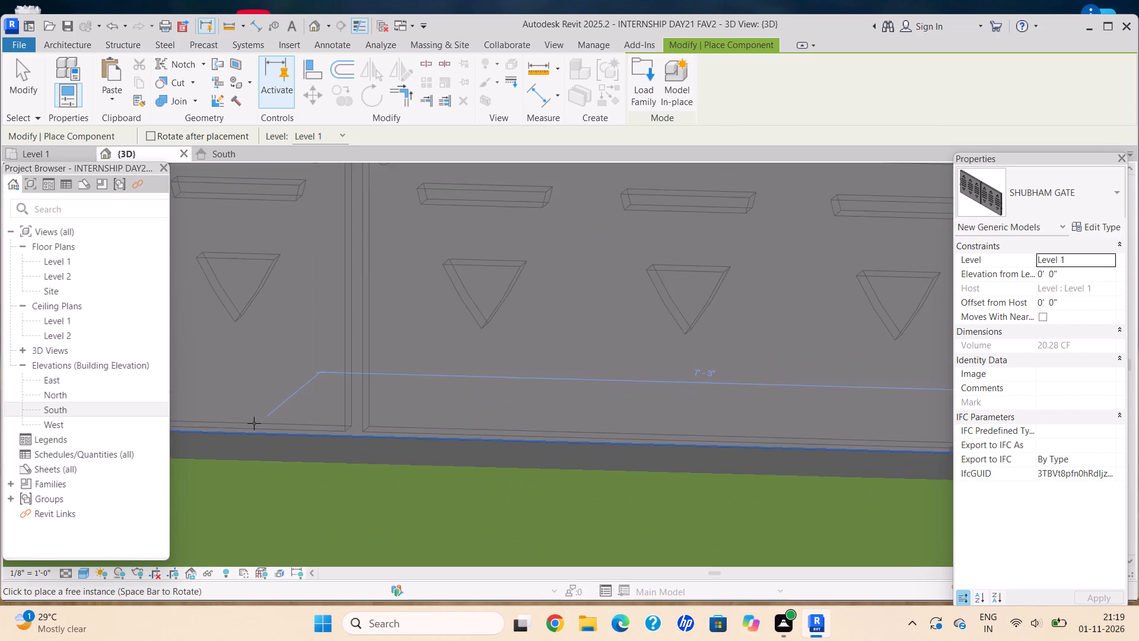
scroll(253, 423, "down", 4)
middle_click_drag(253, 423, 205, 436)
scroll(205, 436, "up", 2)
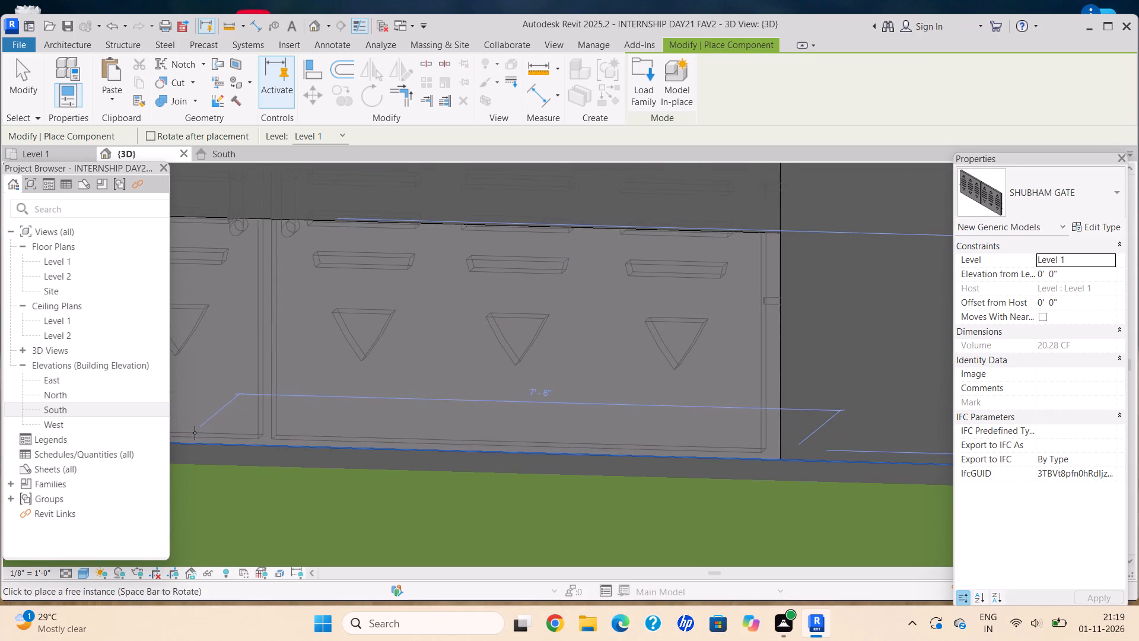
left_click(207, 439)
scroll(220, 444, "down", 7)
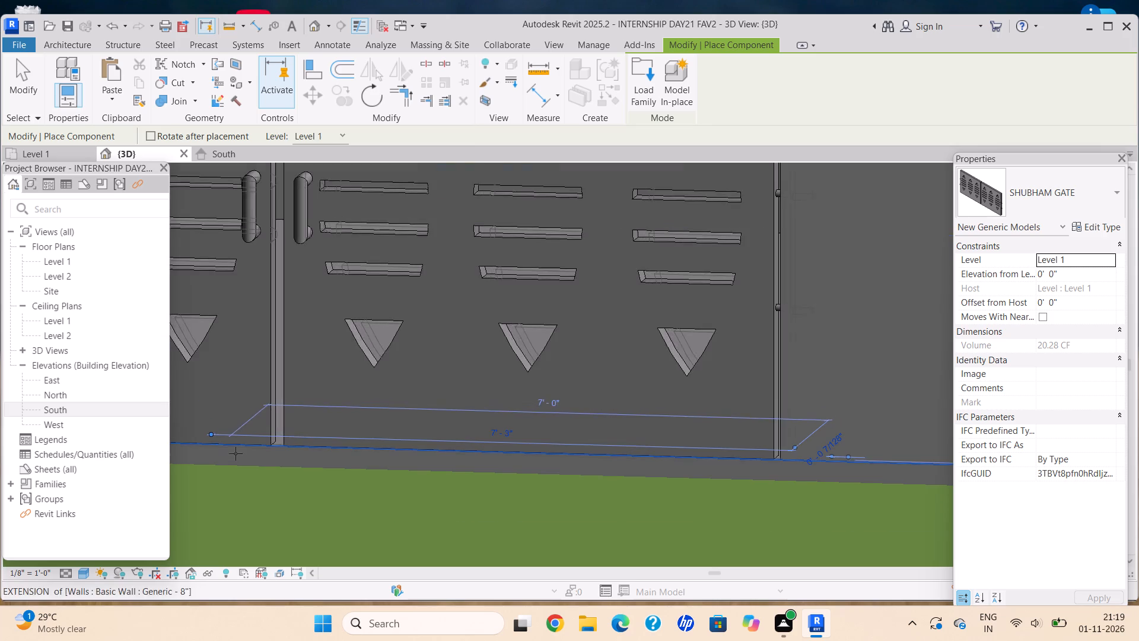
scroll(236, 453, "down", 11)
middle_click_drag(320, 402, 441, 379)
middle_click_drag(310, 396, 444, 362, "shift")
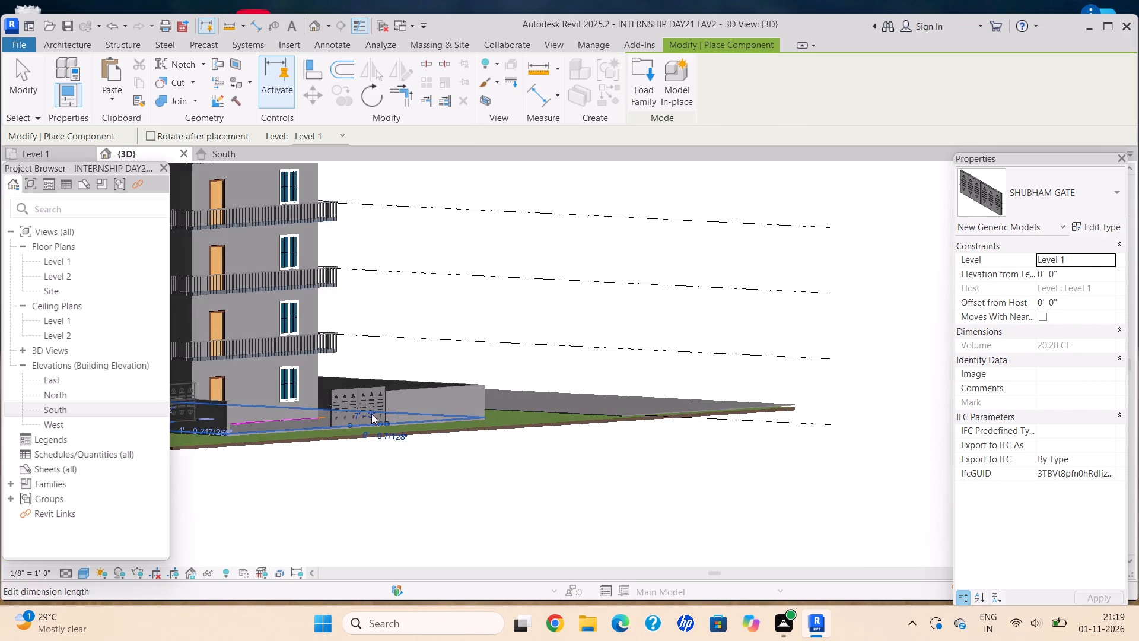
middle_click_drag(371, 412, 547, 352)
scroll(450, 379, "up", 5)
key("Escape")
key("Escape")
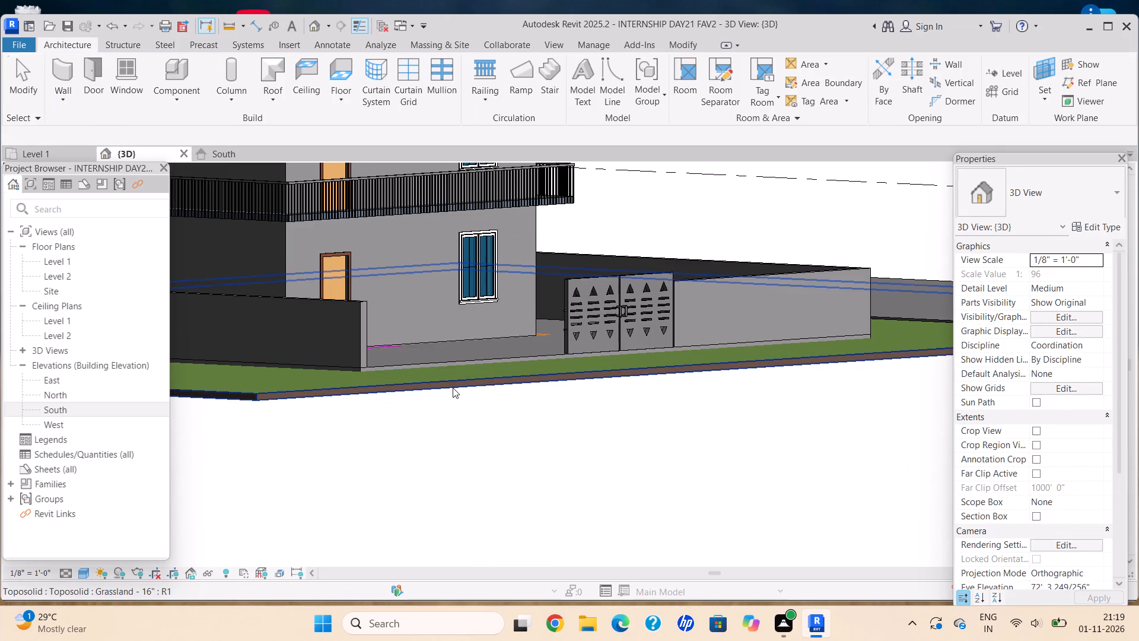
Examine how the placed gate's free side sits on the front floor edge.
middle_click(455, 379, "shift")
middle_click_drag(455, 382, 447, 391, "shift")
middle_click(442, 398, "shift")
scroll(438, 402, "up", 15, "shift")
scroll(553, 357, "down", 1)
middle_click_drag(565, 366, 579, 377)
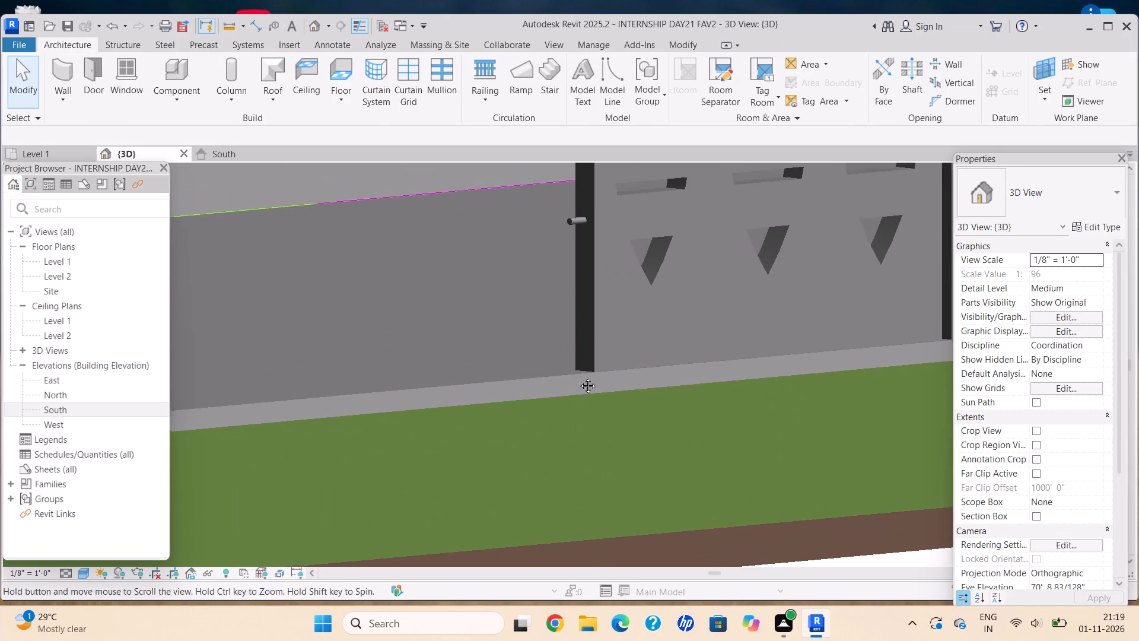
middle_click_drag(579, 377, 592, 388)
scroll(625, 394, "up", 11)
scroll(619, 393, "down", 14)
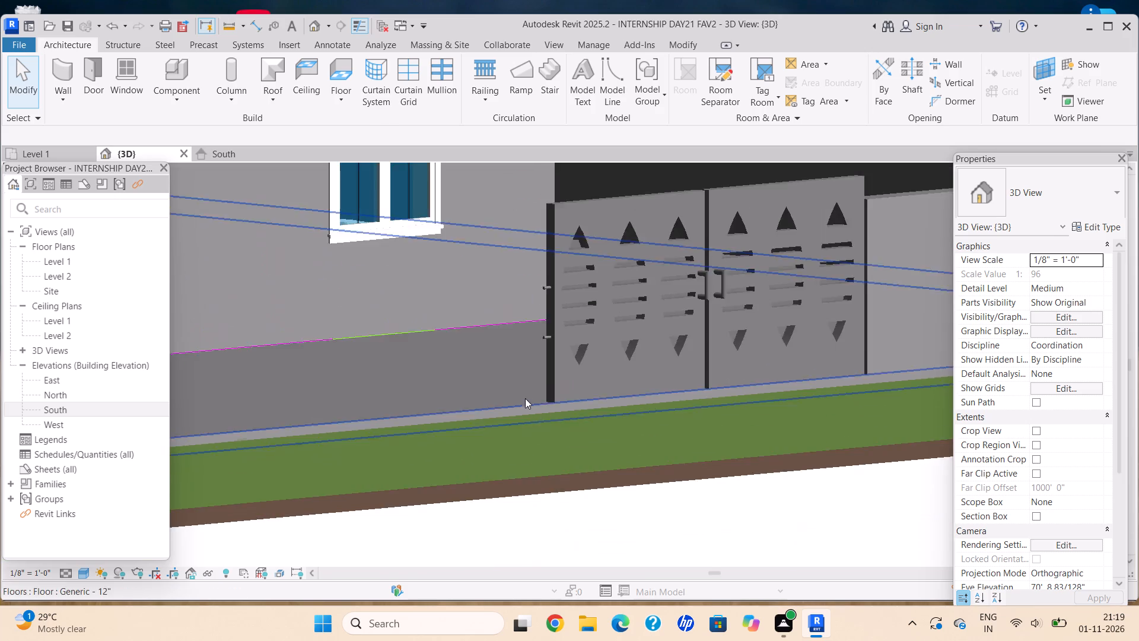
scroll(525, 398, "down", 8)
middle_click_drag(581, 391, 703, 407)
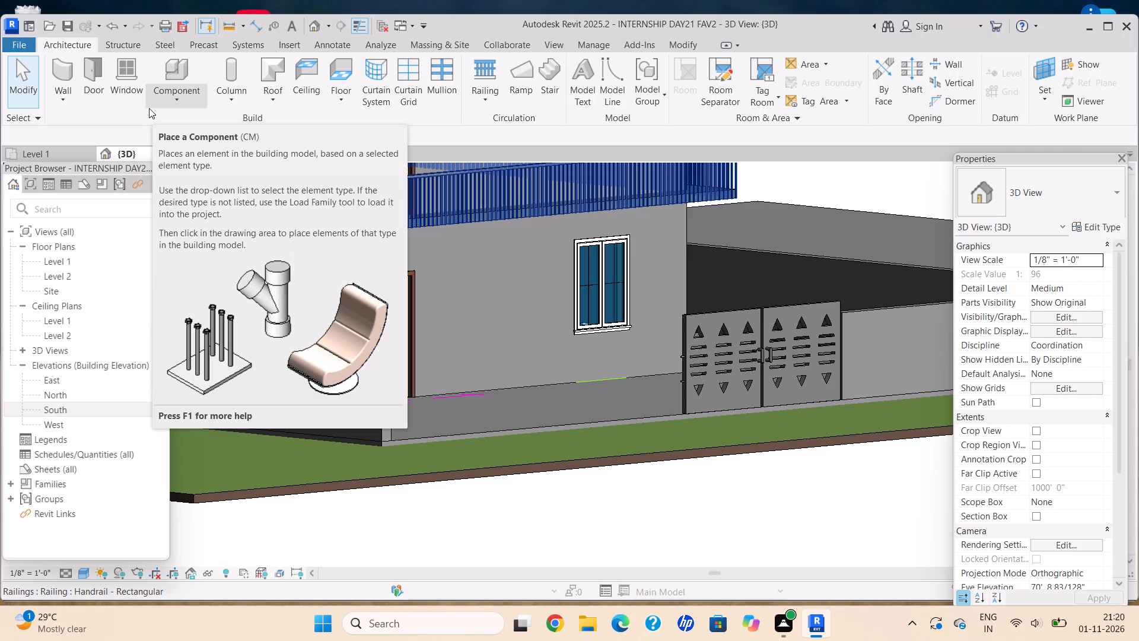
Examine the side enclosure wall's front corner and the open stretch of floor edge between it and the gate.
scroll(164, 112, "down", 2)
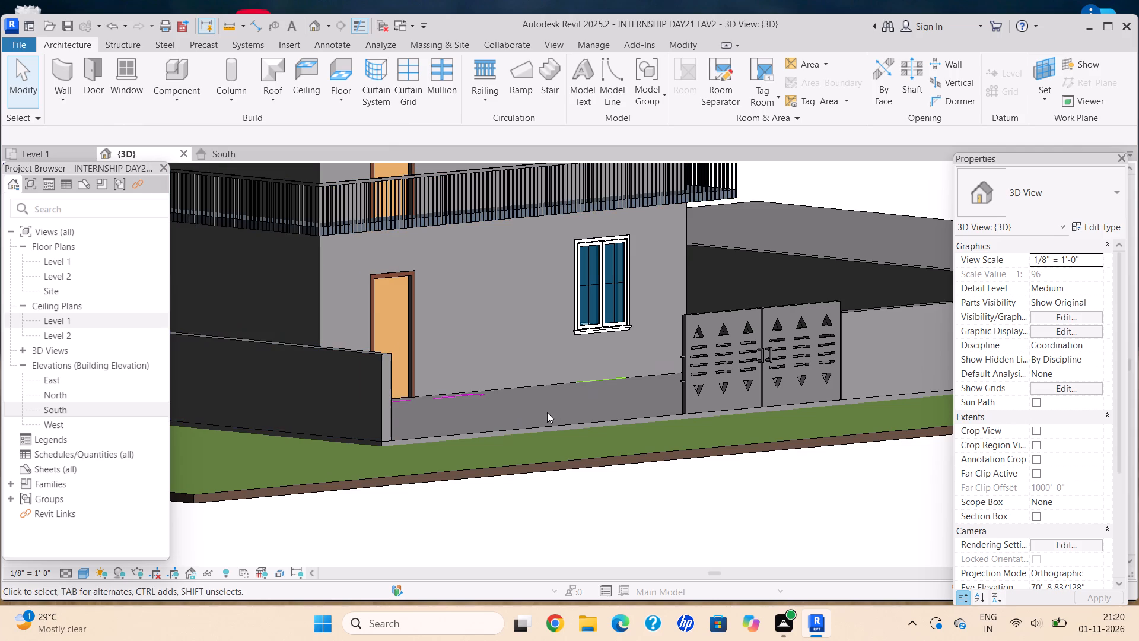
middle_click(459, 376)
scroll(335, 320, "down", 2)
middle_click_drag(360, 320, 437, 323)
scroll(600, 411, "up", 1)
middle_click_drag(600, 410, 503, 364)
scroll(564, 357, "up", 3)
middle_click_drag(187, 293, 261, 350)
scroll(263, 363, "down", 1)
scroll(254, 429, "up", 11)
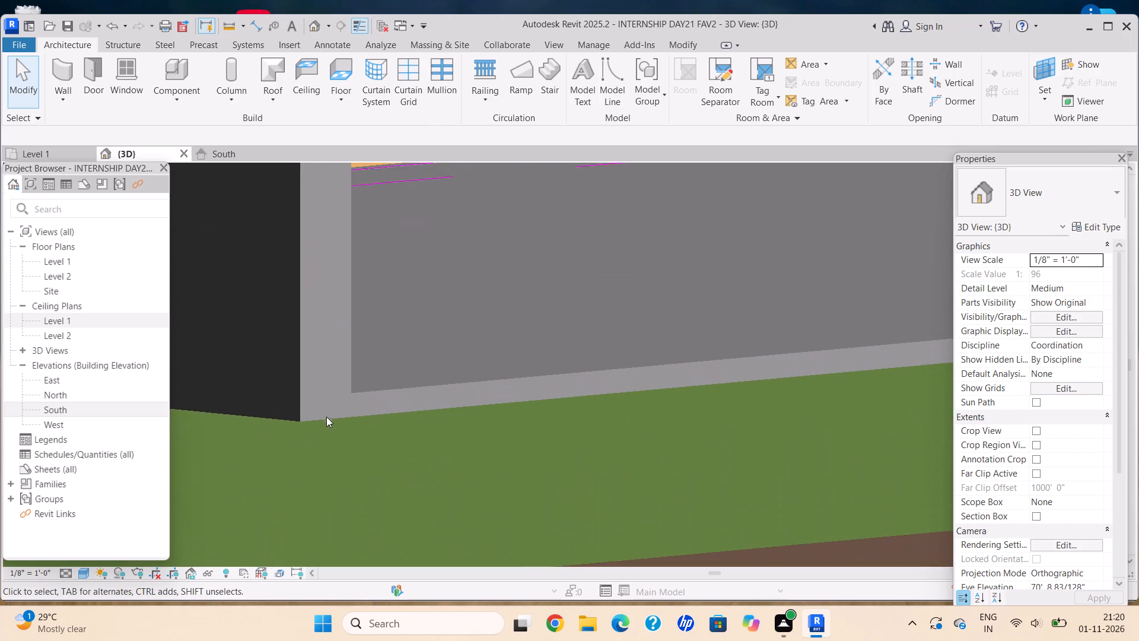
scroll(326, 417, "up", 3)
scroll(332, 400, "down", 10)
middle_click_drag(484, 385, 341, 382)
scroll(466, 360, "down", 3)
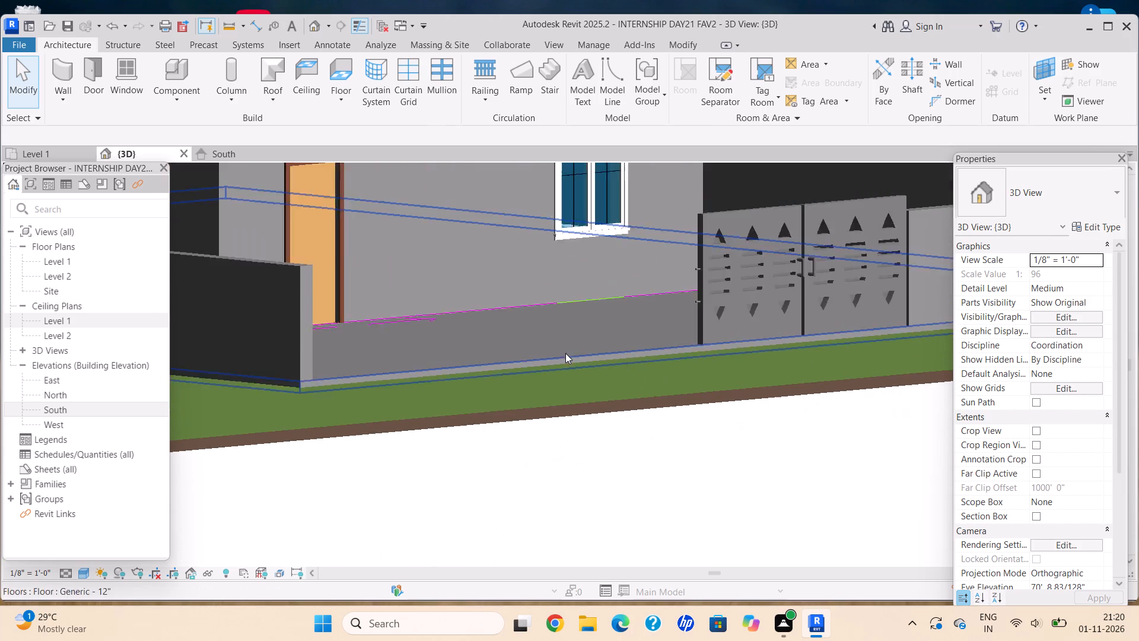
Examine the gate's free lower corner closely, checking its alignment with the front floor edge.
scroll(565, 353, "down", 1)
middle_click_drag(557, 354, 409, 396)
scroll(527, 392, "up", 16)
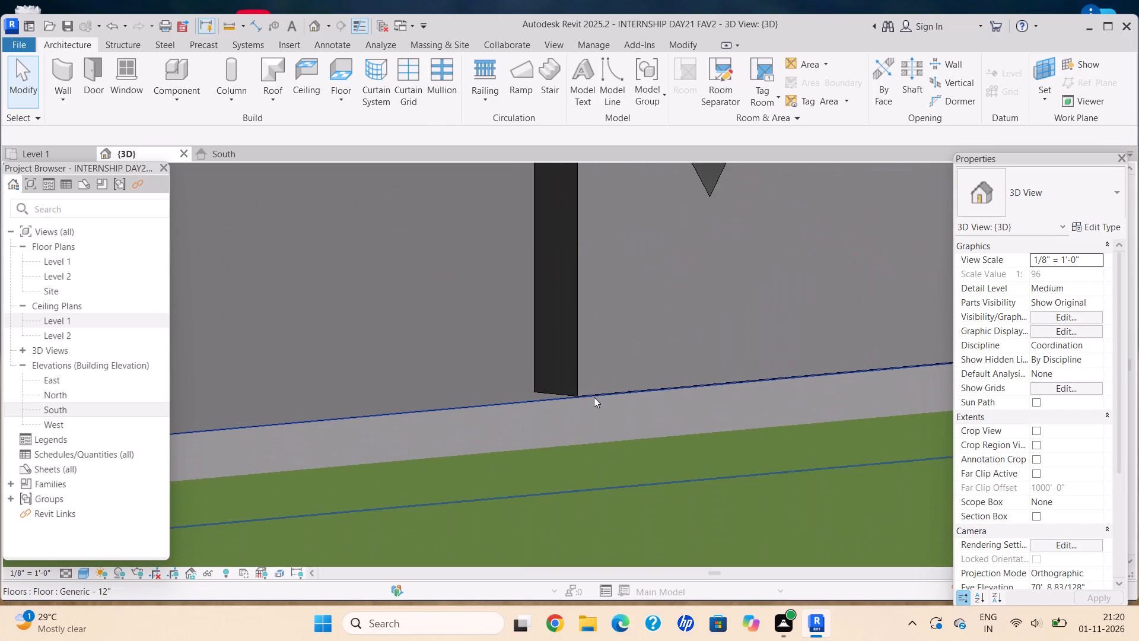
scroll(576, 394, "up", 3)
scroll(408, 391, "down", 3)
middle_click_drag(408, 391, 482, 403)
scroll(566, 401, "up", 12)
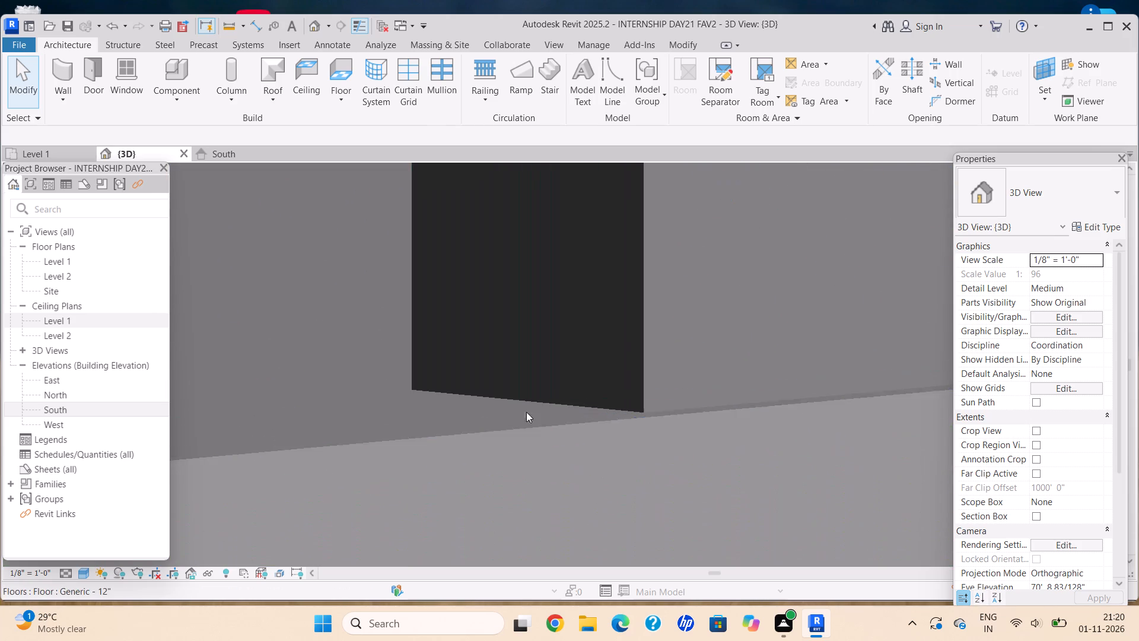
scroll(613, 407, "up", 11)
scroll(675, 429, "down", 18)
middle_click_drag(682, 394, 418, 395)
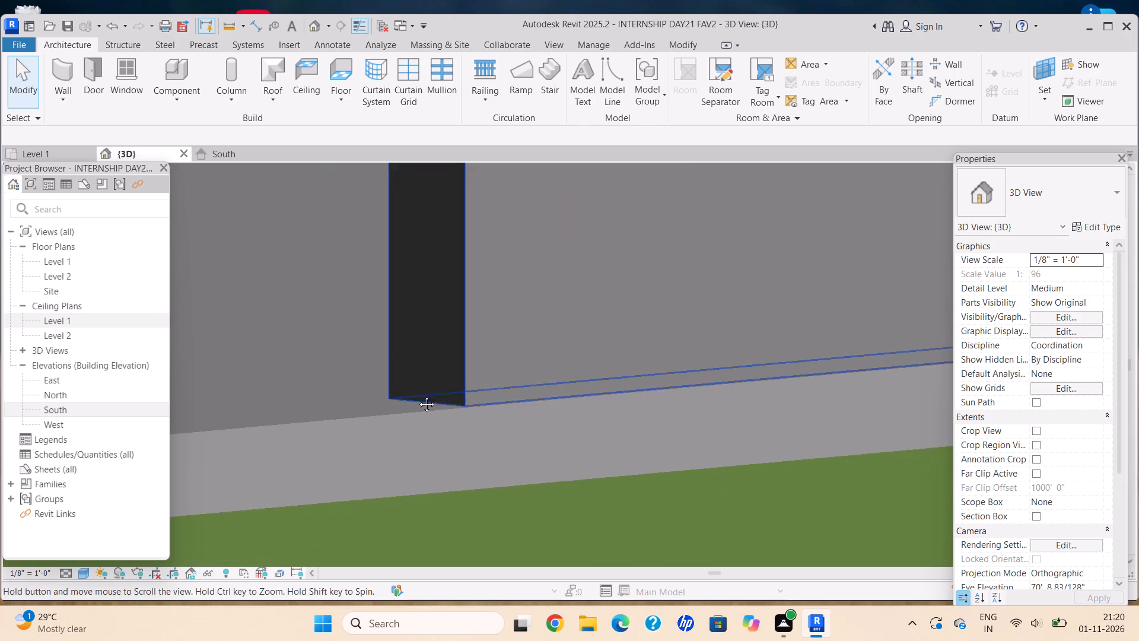
middle_click_drag(418, 395, 389, 400)
scroll(418, 395, "down", 12)
middle_click_drag(583, 386, 533, 408)
scroll(706, 402, "up", 5)
scroll(224, 405, "up", 5)
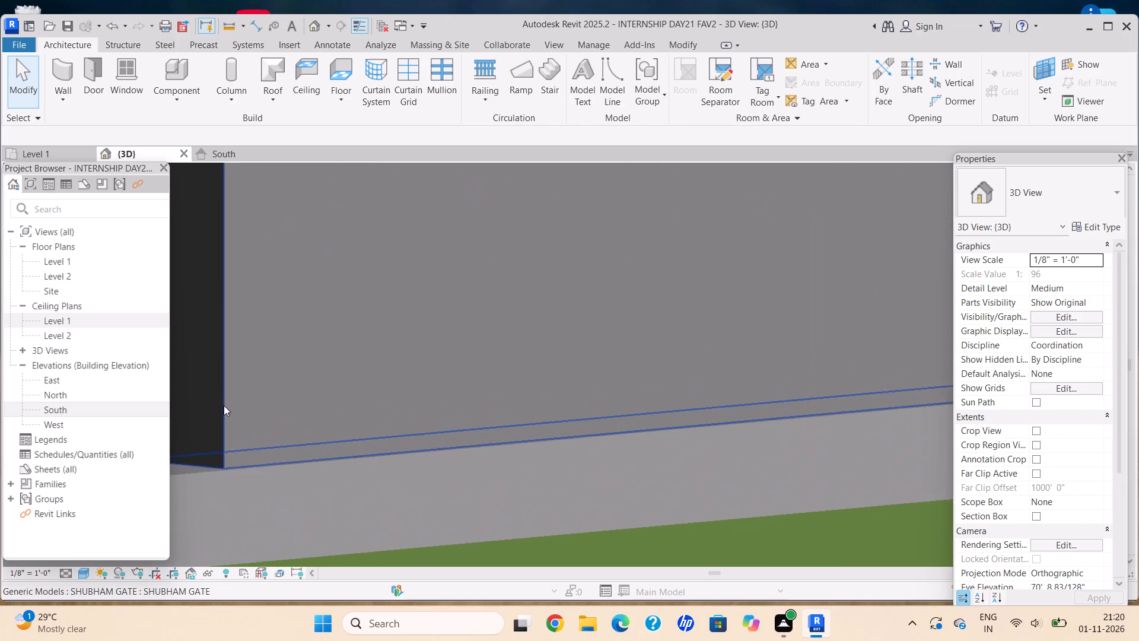
scroll(224, 405, "up", 6)
scroll(220, 471, "up", 14)
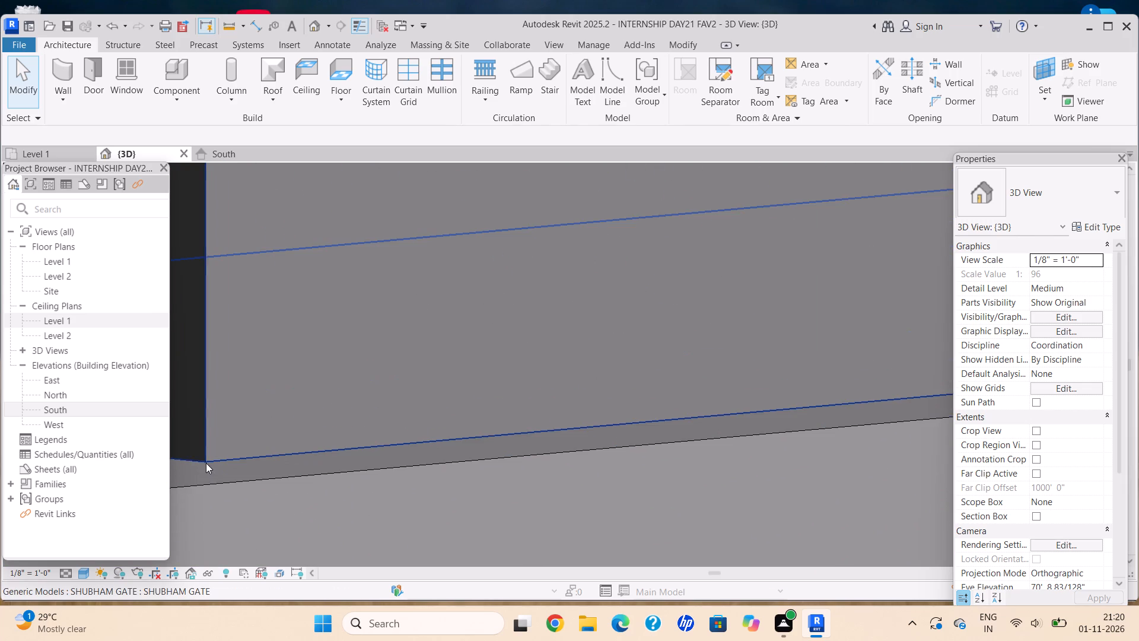
left_click(206, 463)
scroll(211, 449, "down", 14)
scroll(220, 440, "up", 1)
scroll(220, 440, "down", 20)
scroll(231, 421, "up", 1)
scroll(231, 421, "down", 2)
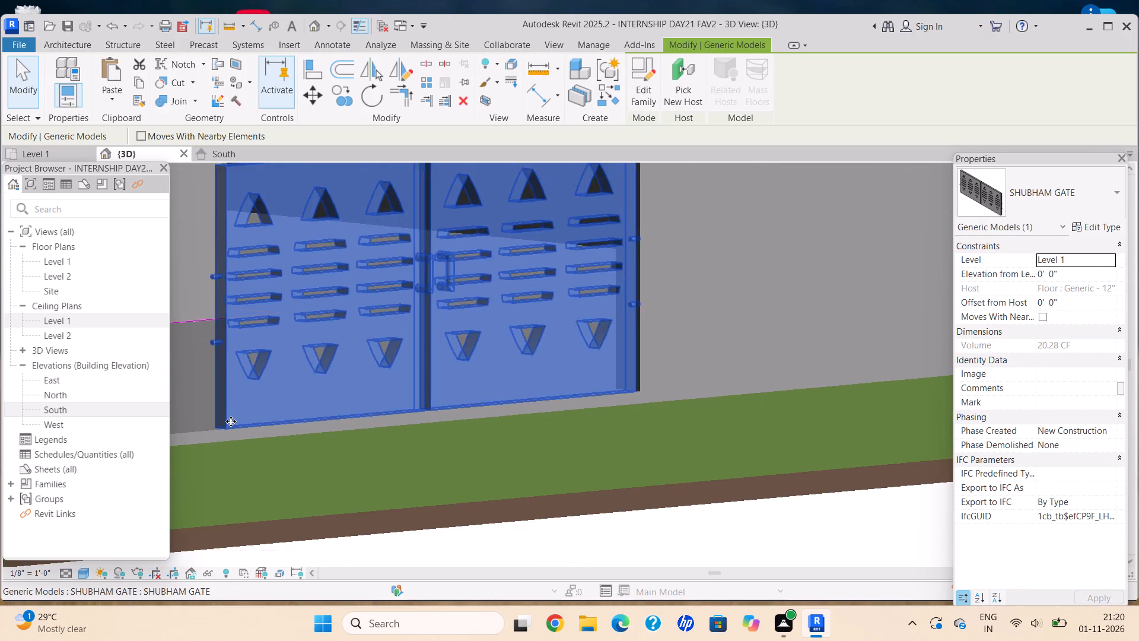
scroll(231, 421, "down", 2)
middle_click_drag(328, 418, 455, 419)
middle_click_drag(444, 409, 635, 392)
key("Escape")
Draw a Generic - 8" wall, Finish Face: Exterior, about 23' 9" long from the gate's free lower corner to the side enclosure wall's front corner.
scroll(470, 399, "down", 5)
middle_click_drag(428, 395, 380, 396, "shift")
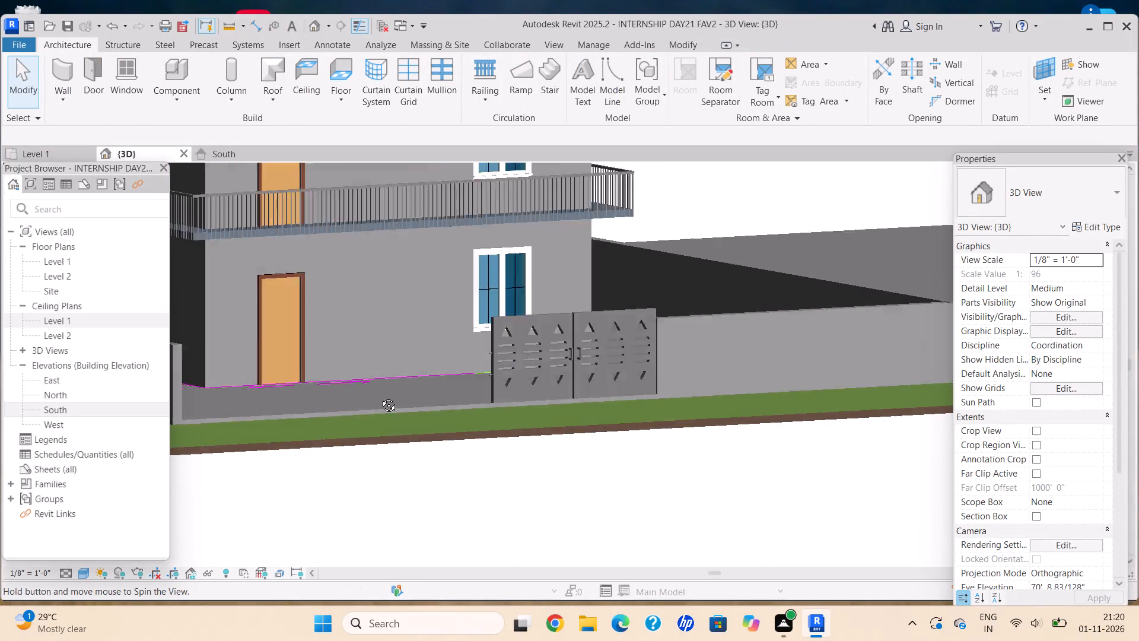
middle_click_drag(380, 396, 365, 393, "shift")
middle_click_drag(349, 374, 522, 372)
middle_click(530, 400)
middle_click_drag(533, 401, 553, 400)
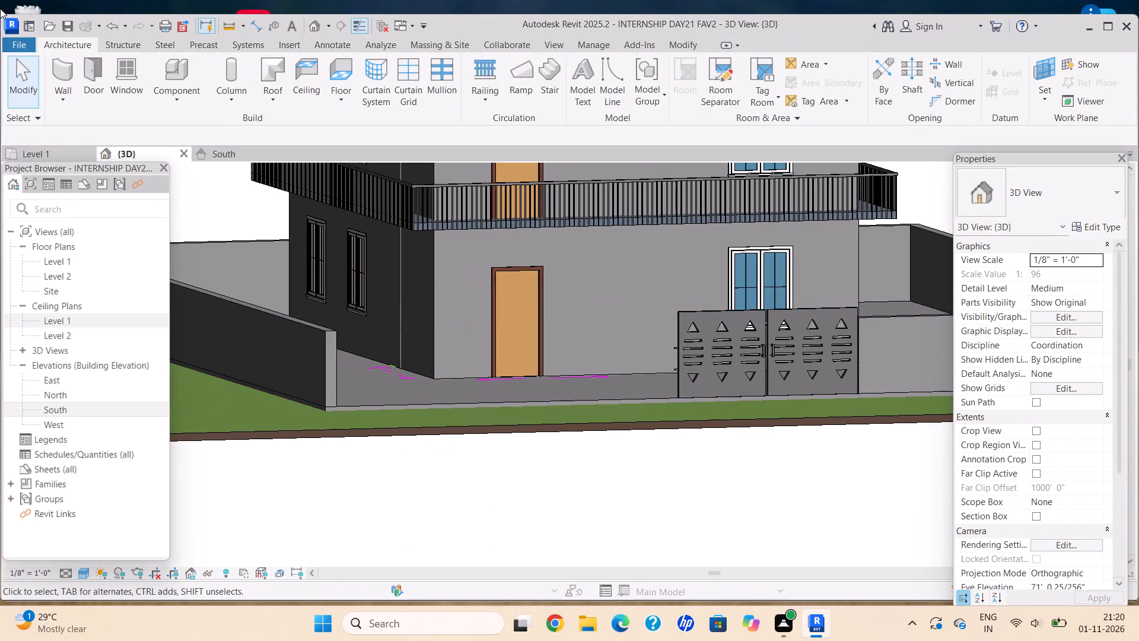
left_click(64, 102)
left_click(94, 123)
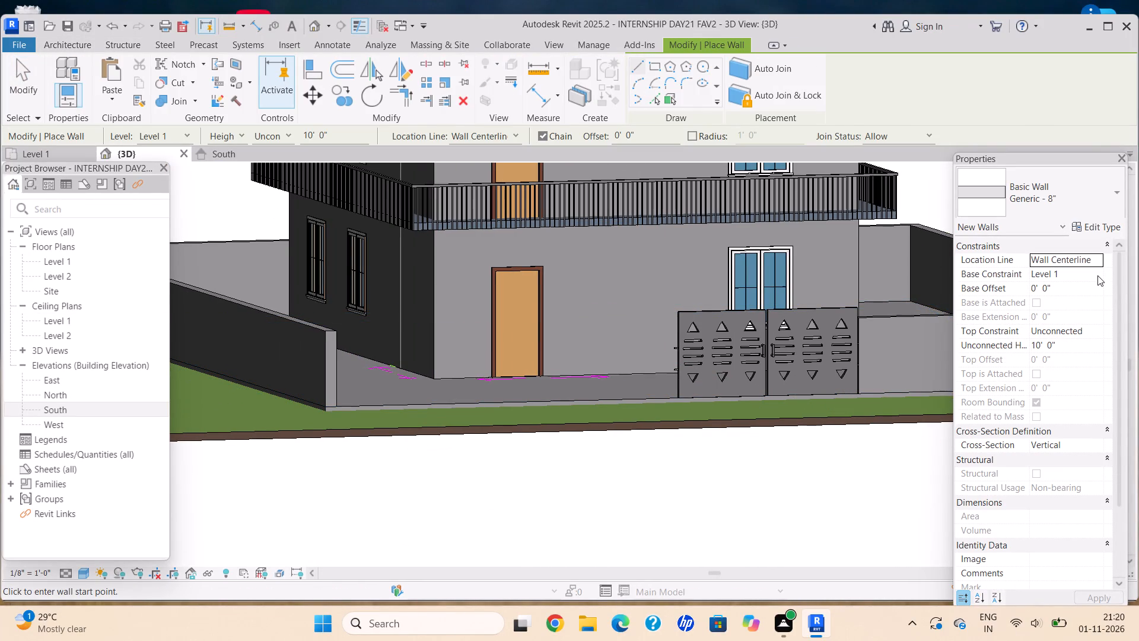
left_click(1096, 261)
left_click(1101, 294)
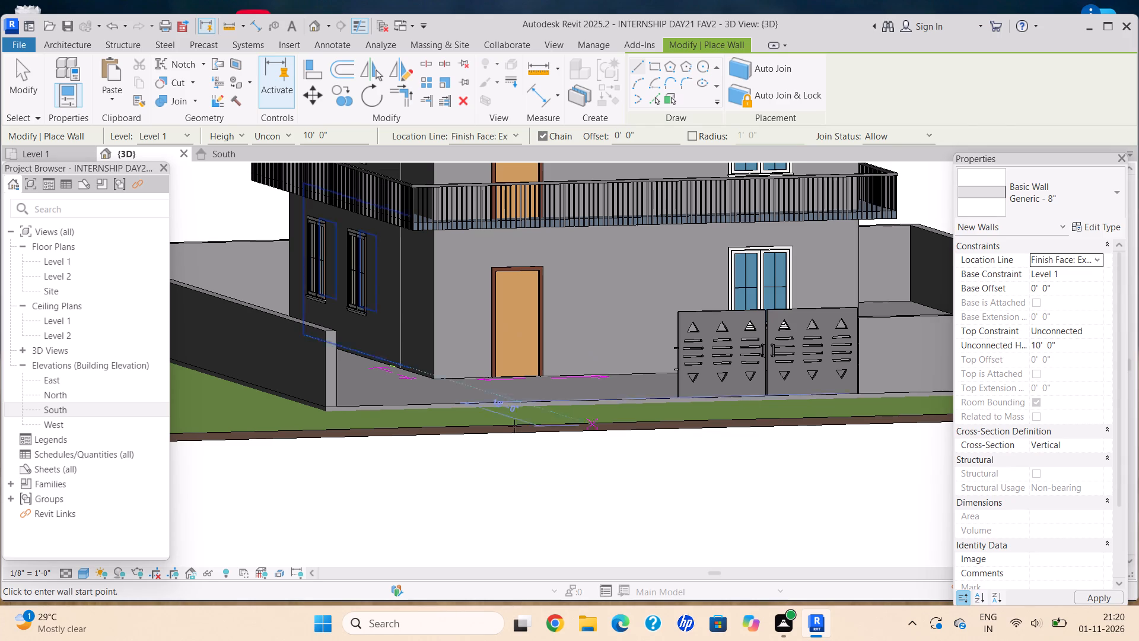
middle_click_drag(432, 429, 450, 436)
scroll(683, 401, "up", 9)
middle_click_drag(635, 408, 701, 425)
scroll(800, 433, "up", 8)
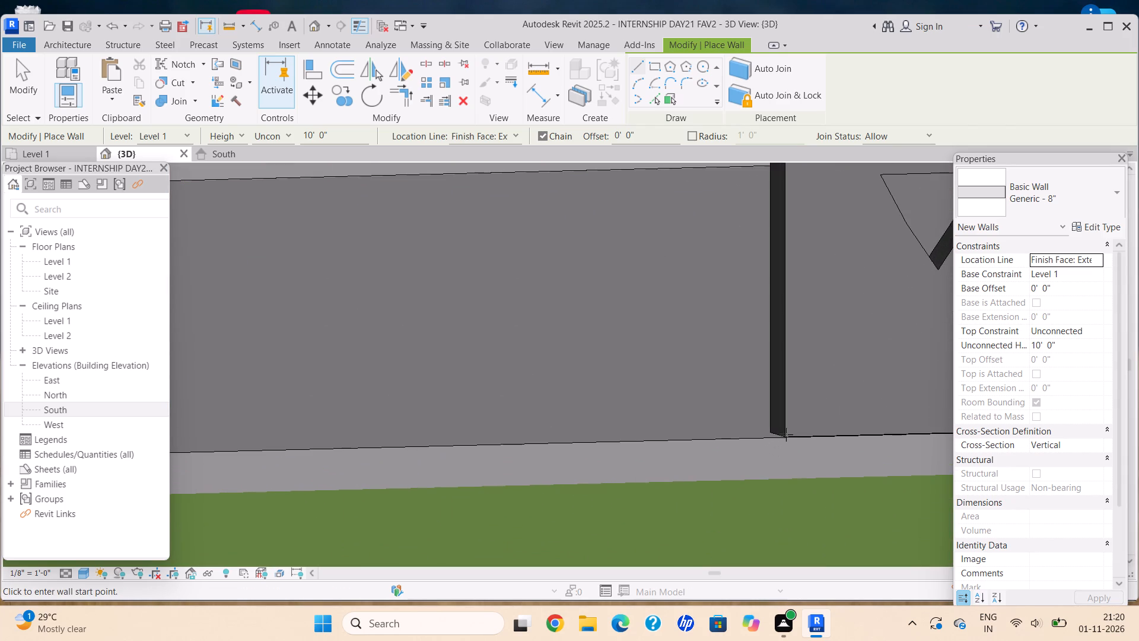
left_click(787, 436)
scroll(489, 460, "down", 8)
middle_click_drag(479, 461, 864, 458)
middle_click_drag(276, 469, 568, 471)
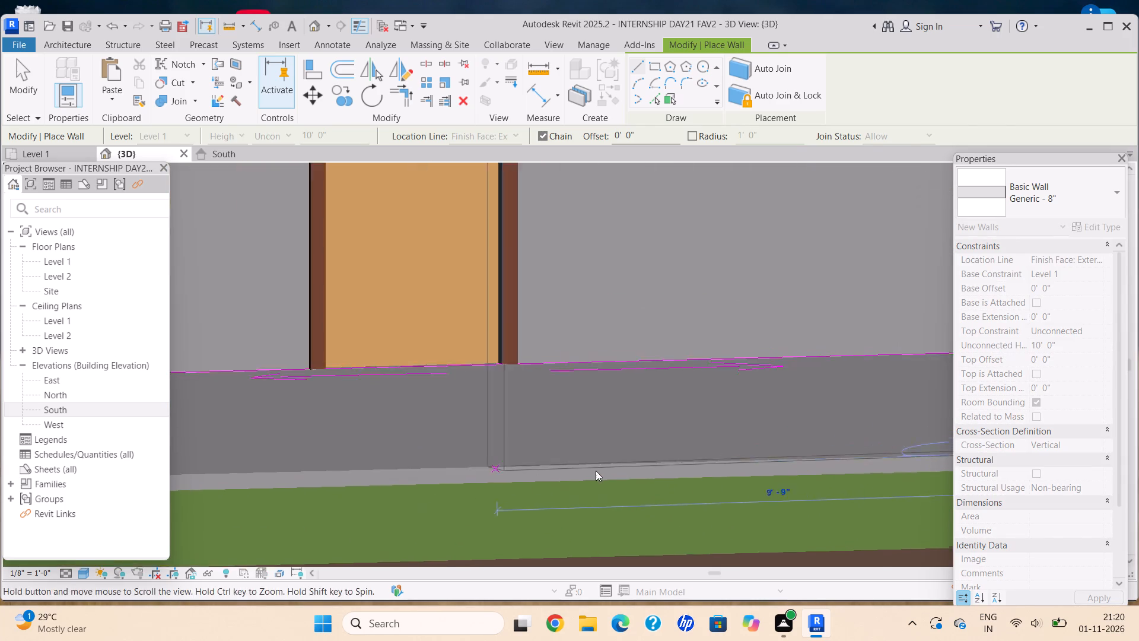
middle_click_drag(287, 485, 607, 482)
scroll(626, 477, "down", 1)
middle_click_drag(281, 444, 445, 475)
scroll(421, 488, "up", 6)
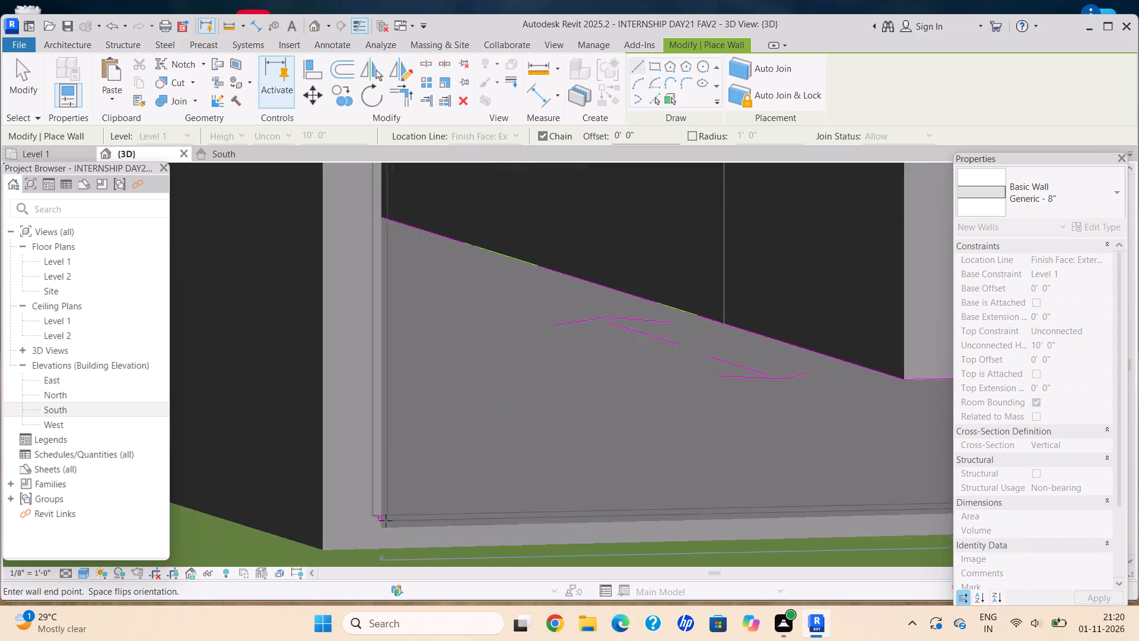
scroll(386, 521, "up", 7)
left_click(373, 535)
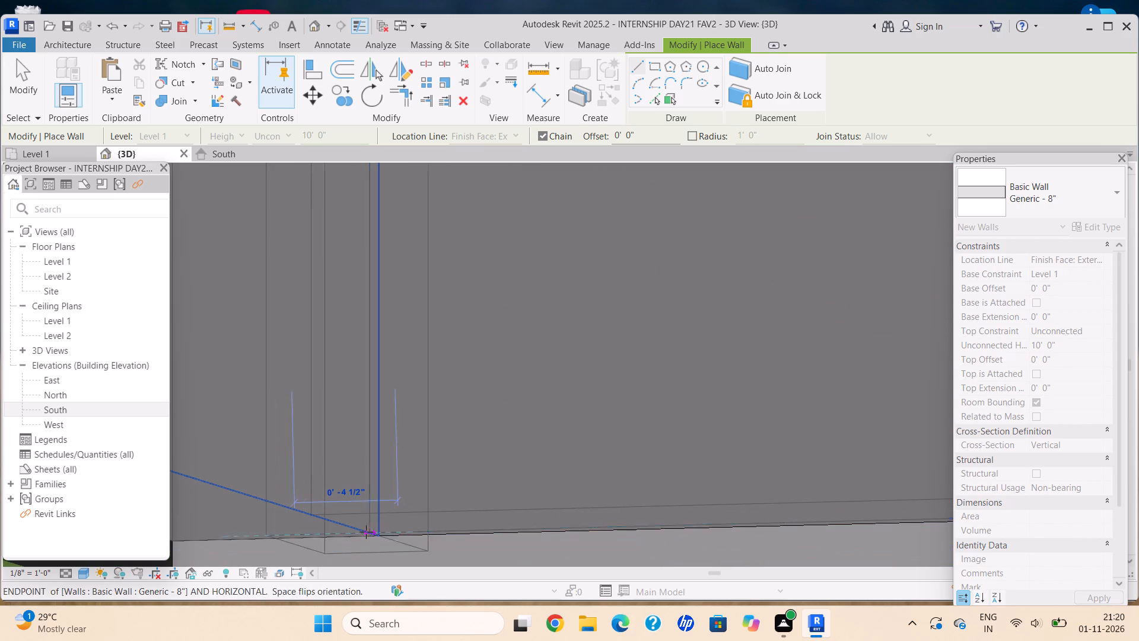
key("Escape")
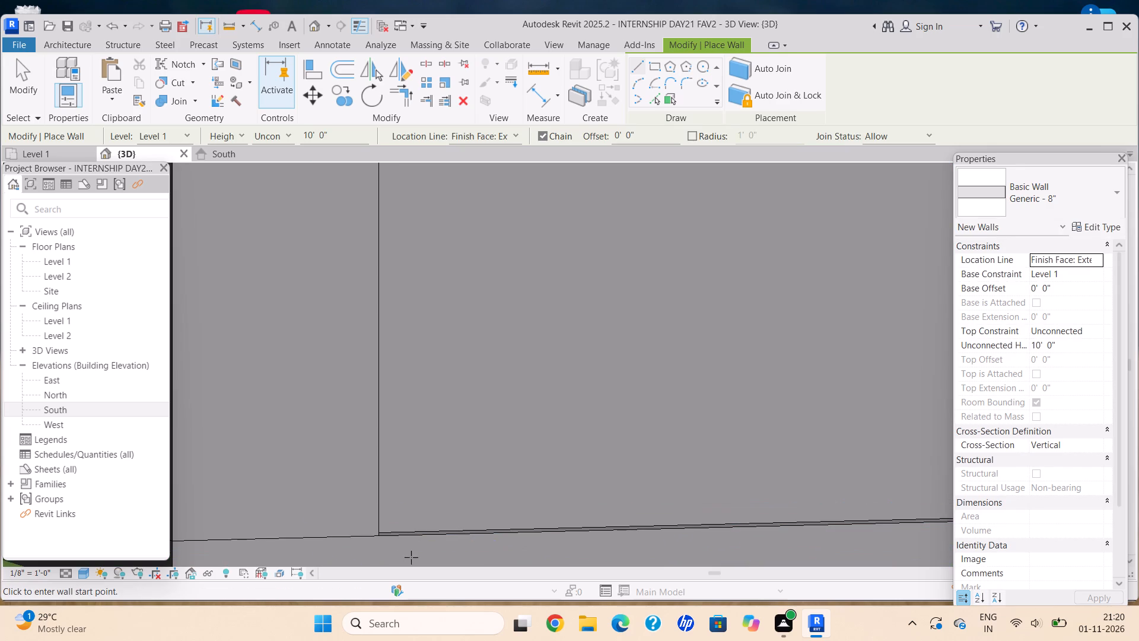
key("Escape")
Nudge the new front wall outward in small increments towards the front floor edge.
middle_click_drag(440, 541, 440, 490)
scroll(344, 500, "up", 10)
left_click(422, 476)
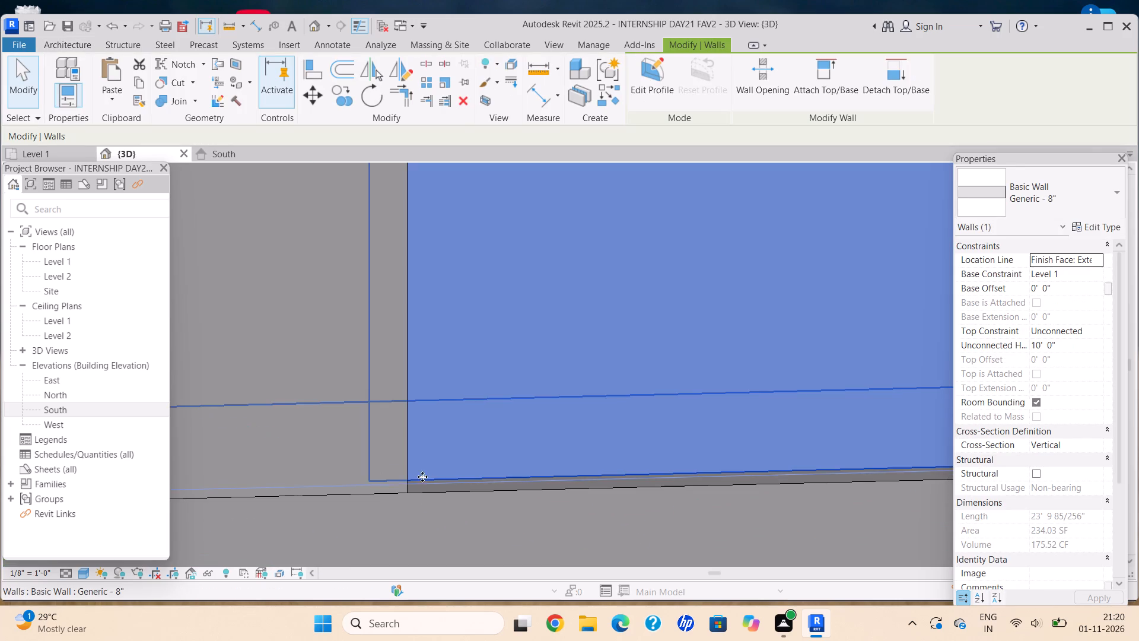
scroll(424, 491, "up", 1)
key("Down")
key("Down")
key("Down")
key("Down")
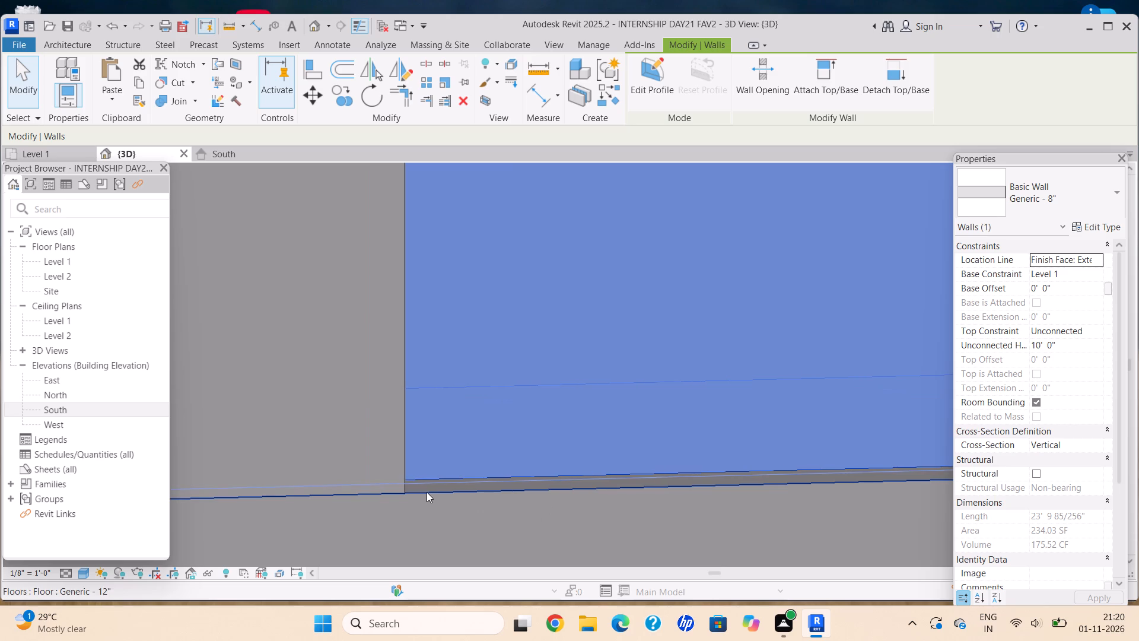
key("Down")
key("Down")
left_click(441, 478)
key("Down")
key("Down")
key("Down")
key("Down")
key("Down")
key("Down")
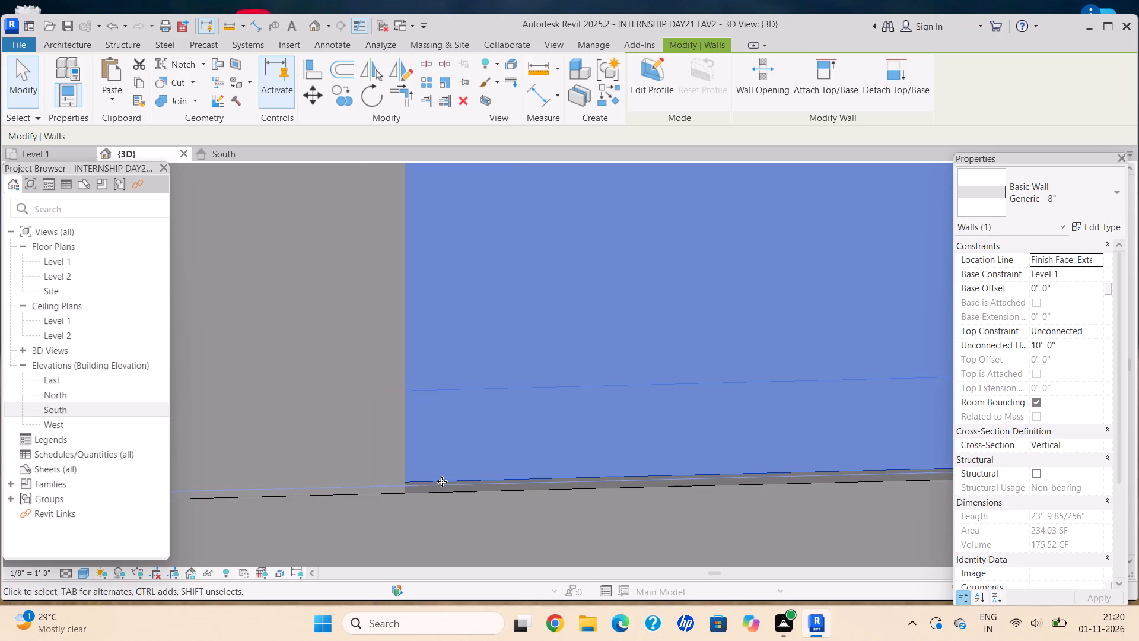
key("Down")
key("Down")
key("Down")
key("Down")
key("Down")
key("Down")
key("Down")
key("Down")
key("Down")
key("Down")
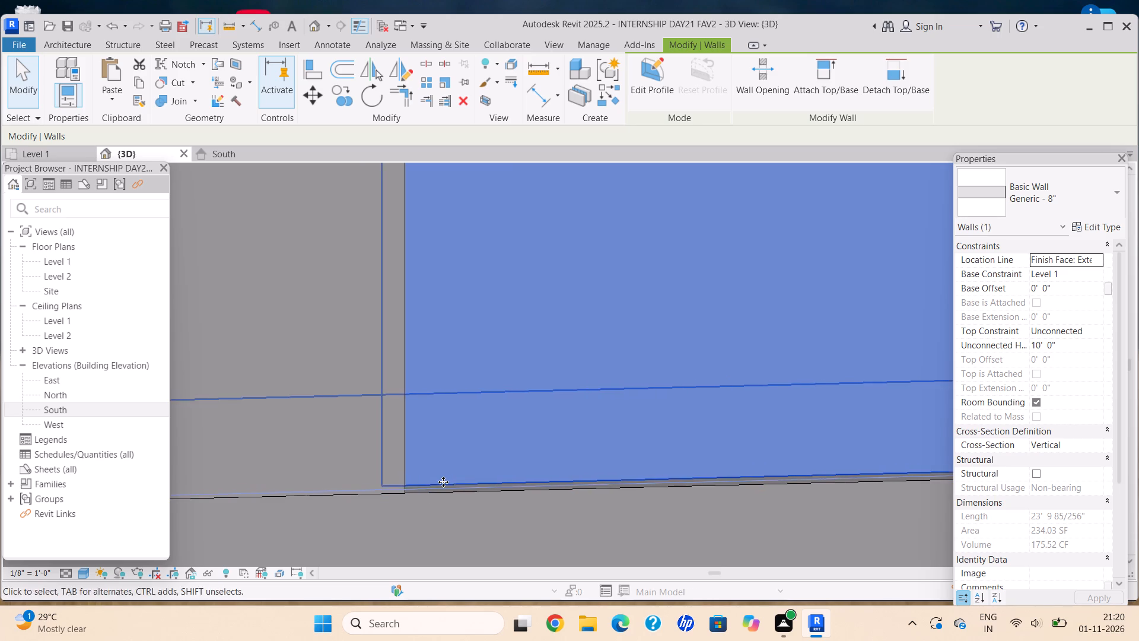
key("Down")
key("Down")
key("Down")
key("Down")
key("Down")
key("Down")
key("Down")
key("Down")
key("Down")
key("Down")
key("Down")
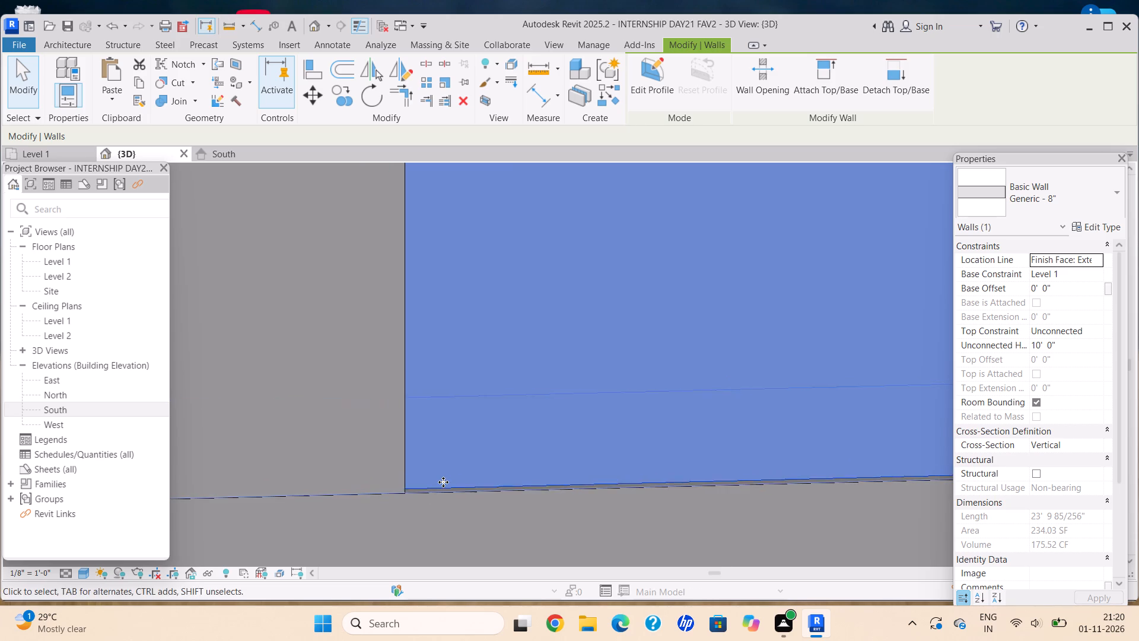
key("Down")
key("Down")
key("Down")
key("Down")
key("Down")
key("Down")
key("Down")
key("Down")
scroll(441, 491, "up", 4)
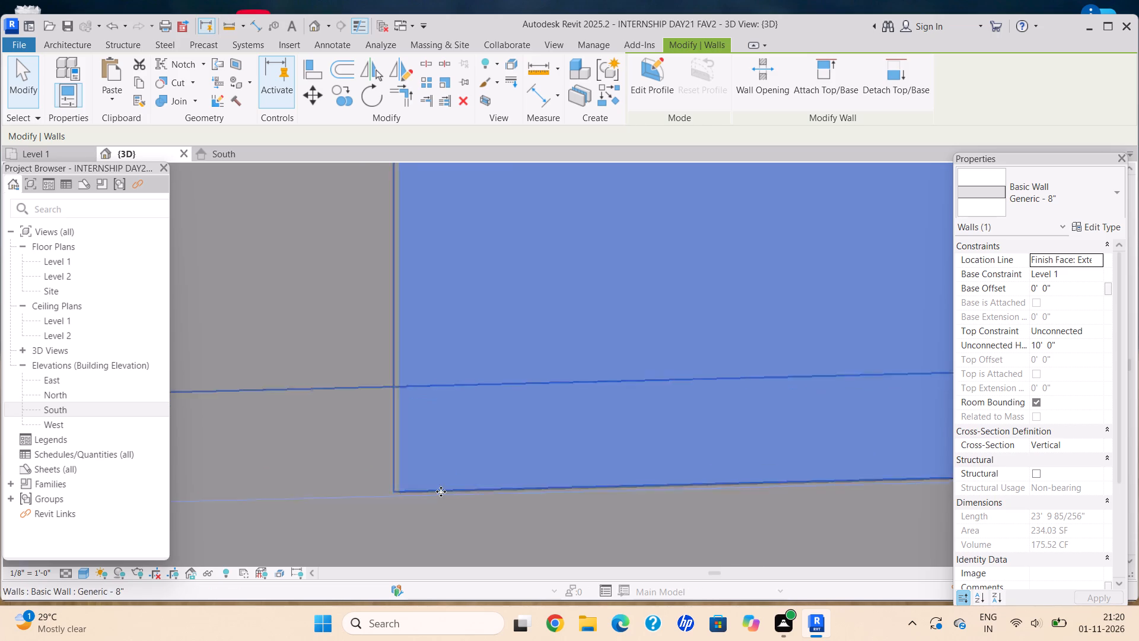
scroll(441, 491, "up", 1)
scroll(378, 509, "up", 3)
key("Escape")
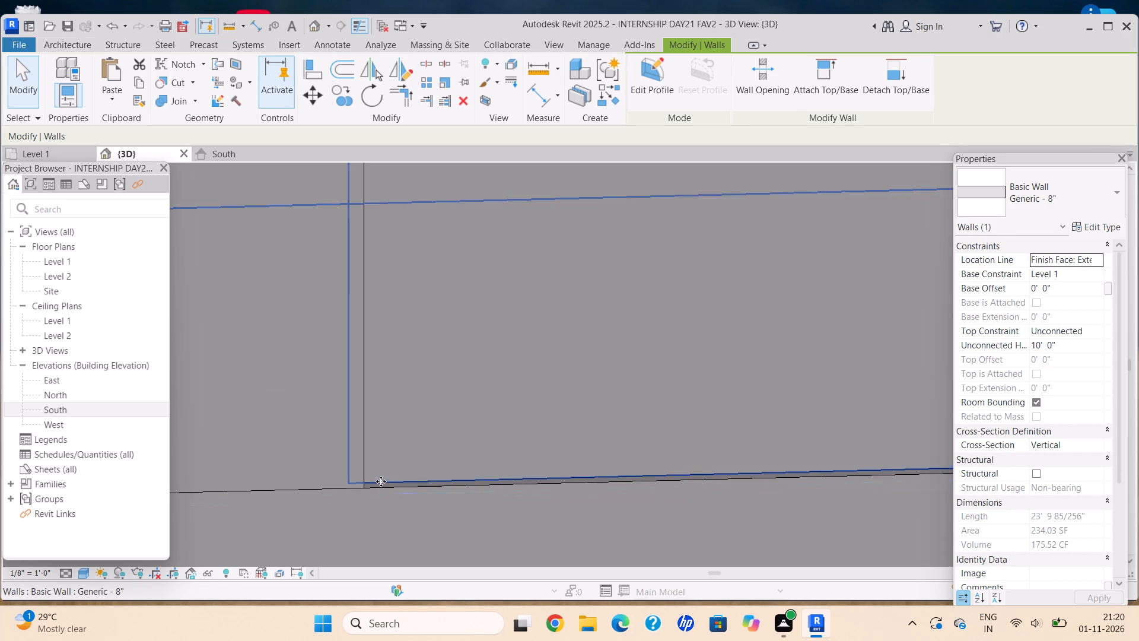
Close the remaining offset by moving the new front wall outward onto the front floor edge.
scroll(348, 487, "up", 10)
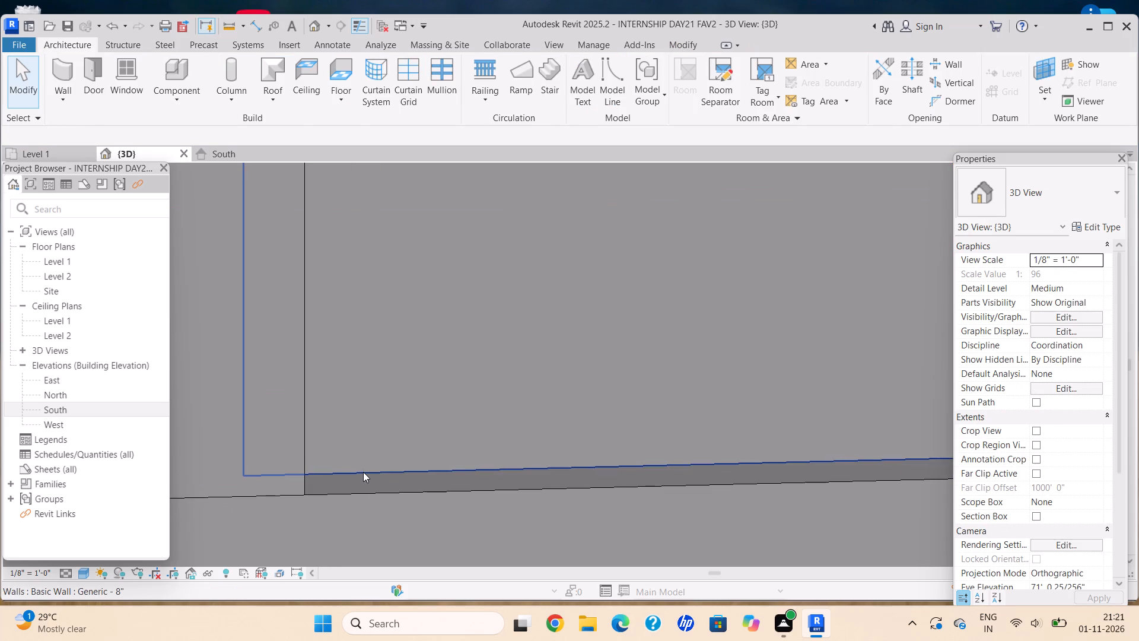
left_click(363, 472)
scroll(332, 495, "up", 6)
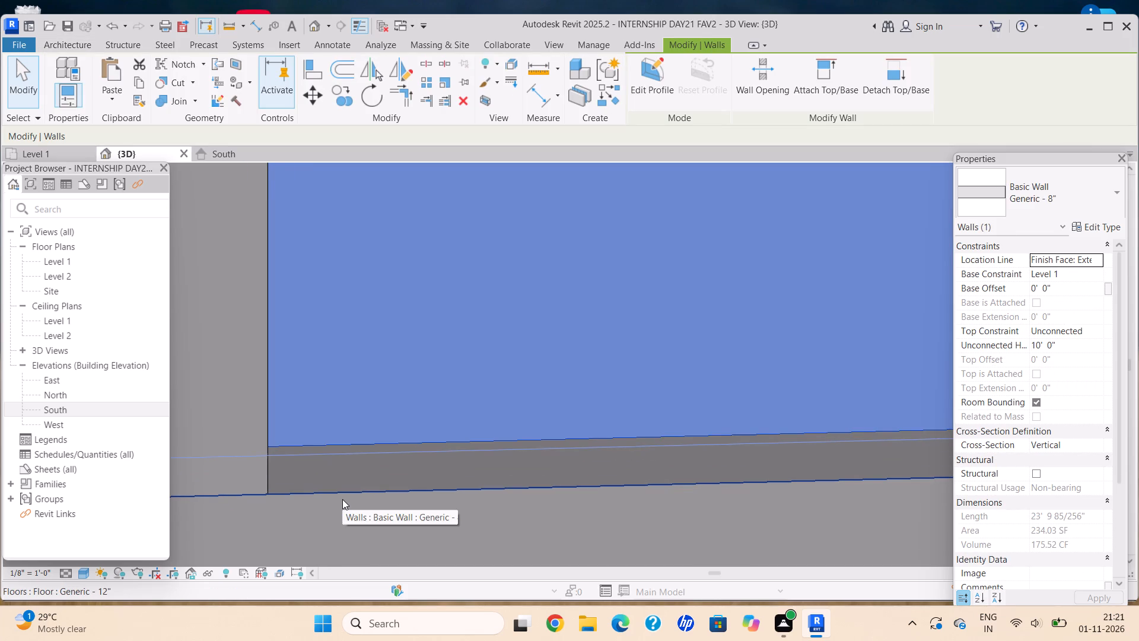
key("Down")
key("Down")
key("Down")
key("Down")
key("Down")
key("Down")
key("Down")
key("Down")
key("Down")
key("Down")
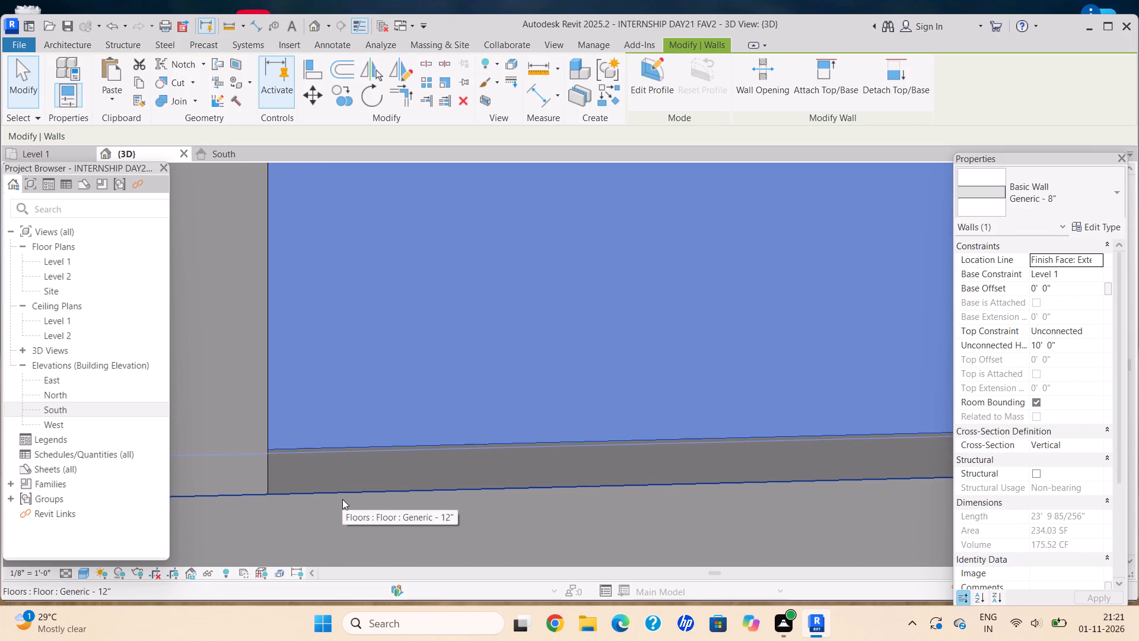
key("Down")
key("Down")
key("Down")
key("Down")
key("Down")
left_click(322, 447)
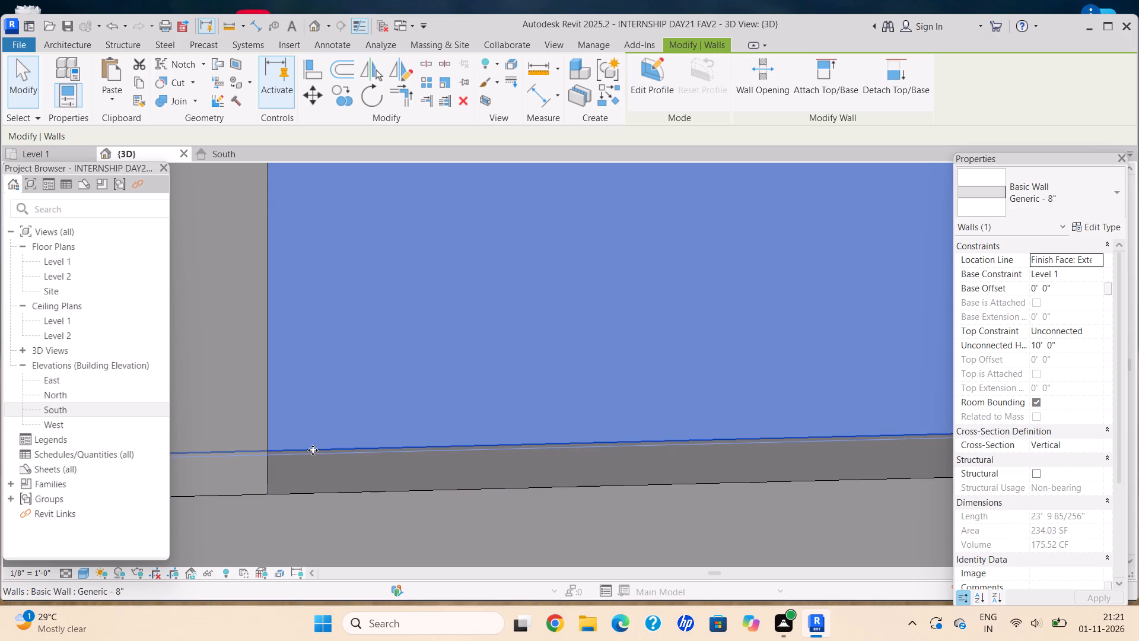
left_click_drag(311, 450, 317, 490)
key("Escape")
scroll(272, 504, "up", 7)
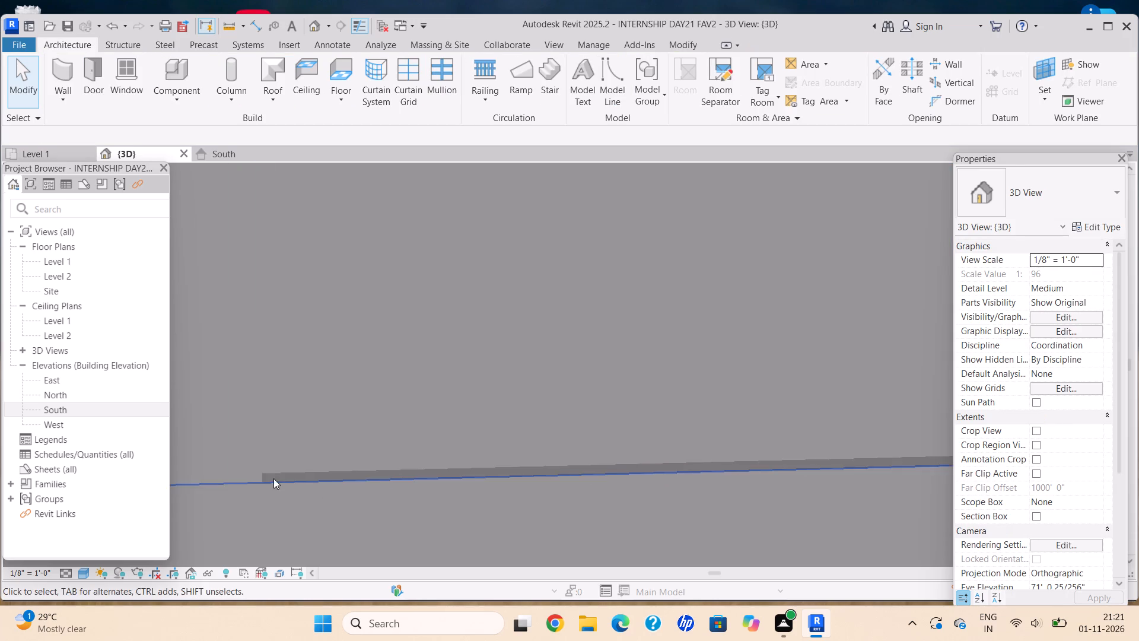
scroll(277, 478, "down", 4)
scroll(279, 481, "up", 1)
scroll(279, 481, "down", 20)
scroll(303, 478, "down", 17)
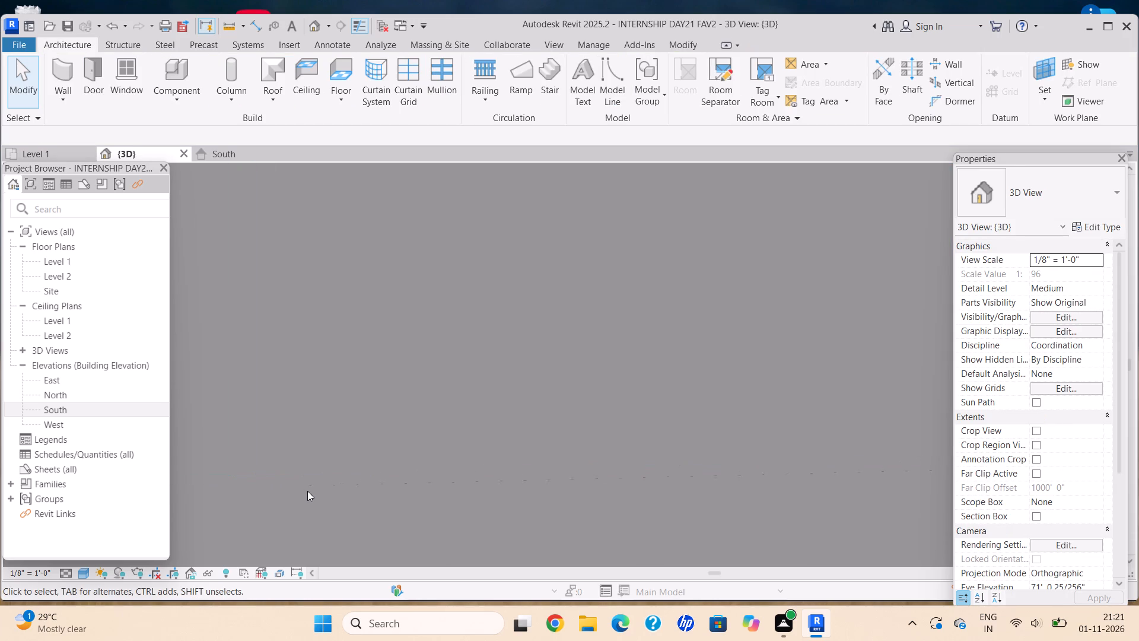
scroll(308, 493, "down", 2)
scroll(308, 493, "down", 19)
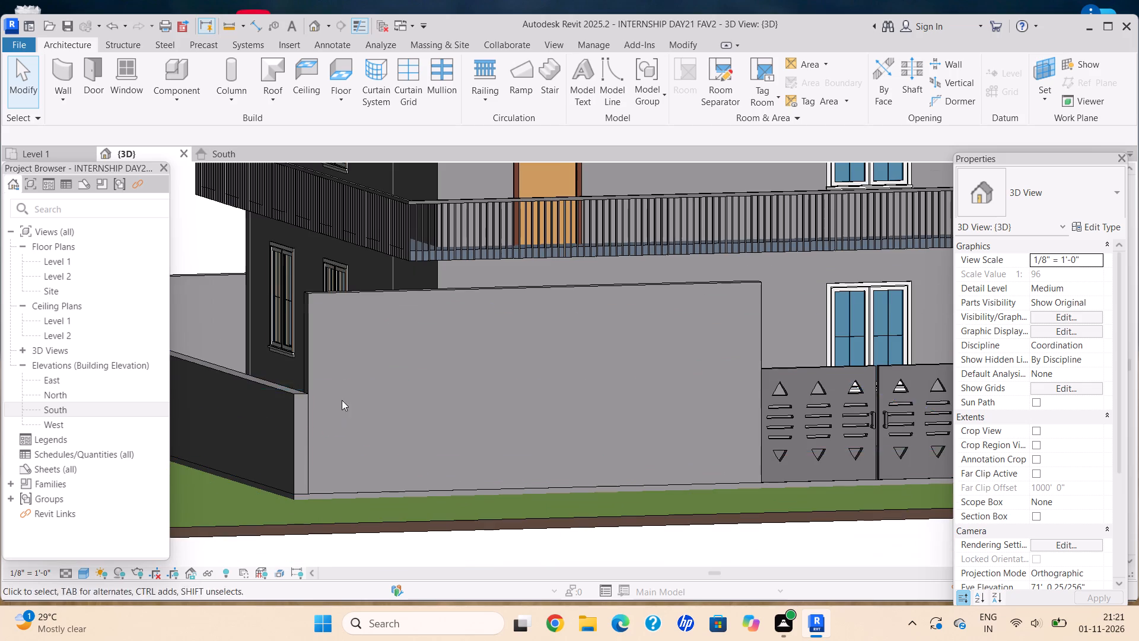
Set the new front wall's unconnected height to 5'.
left_click(330, 296)
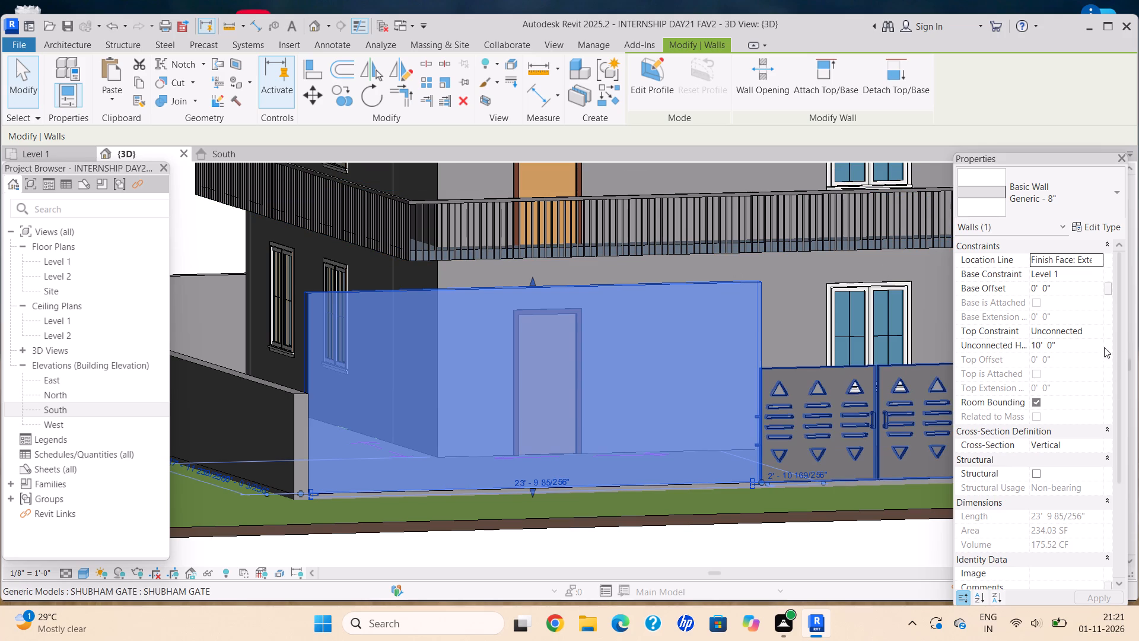
left_click(1089, 345)
key("BackSpace")
type("5'")
key("Return")
key("Escape")
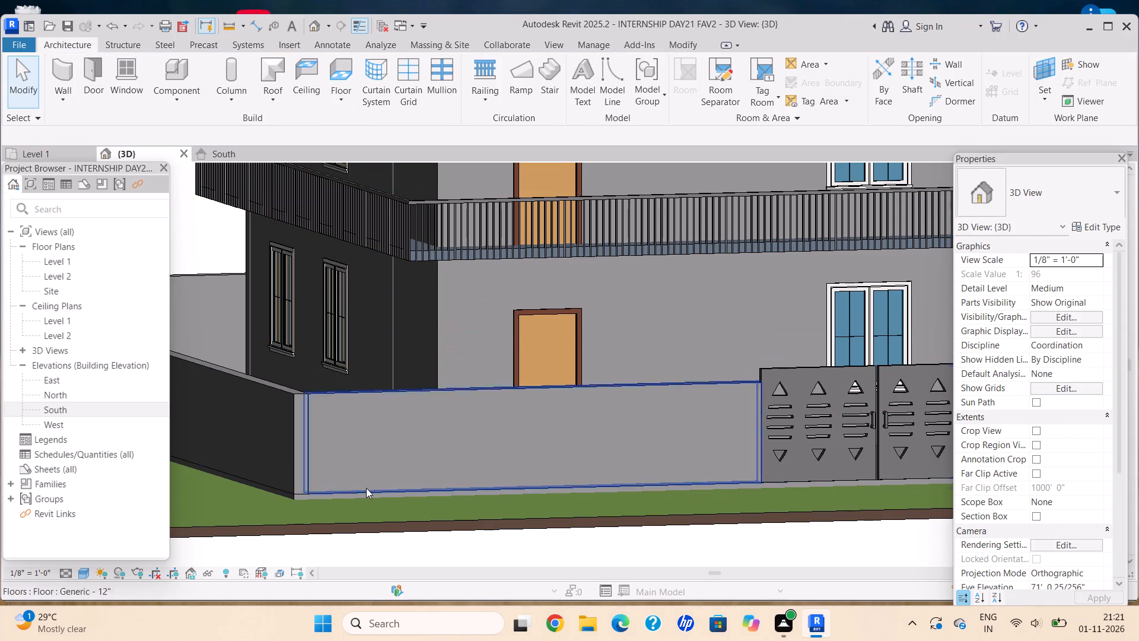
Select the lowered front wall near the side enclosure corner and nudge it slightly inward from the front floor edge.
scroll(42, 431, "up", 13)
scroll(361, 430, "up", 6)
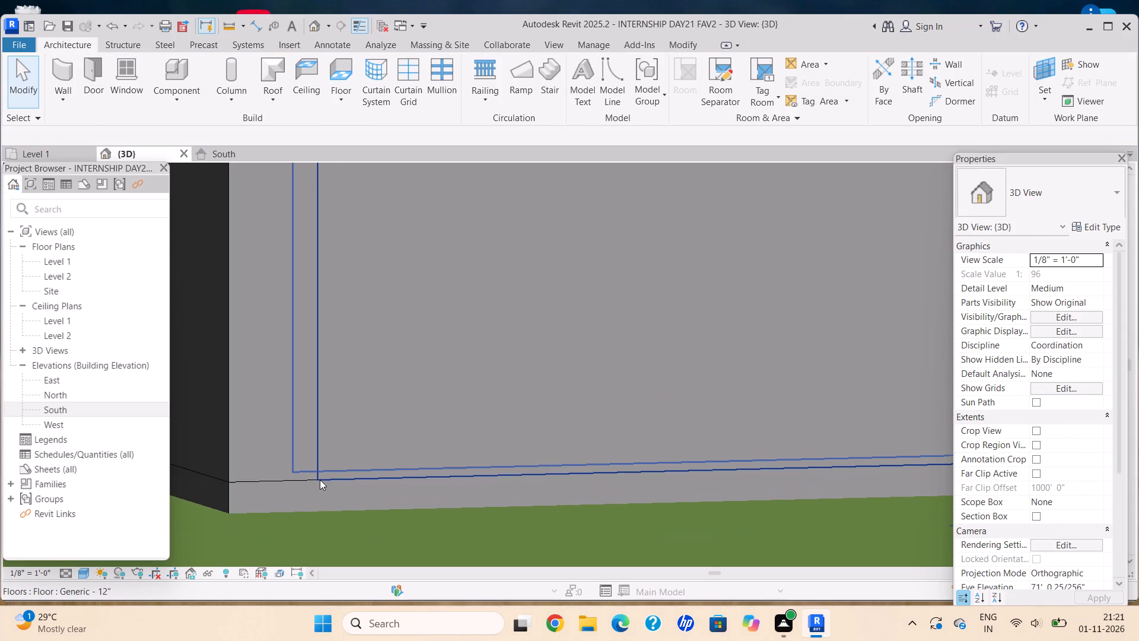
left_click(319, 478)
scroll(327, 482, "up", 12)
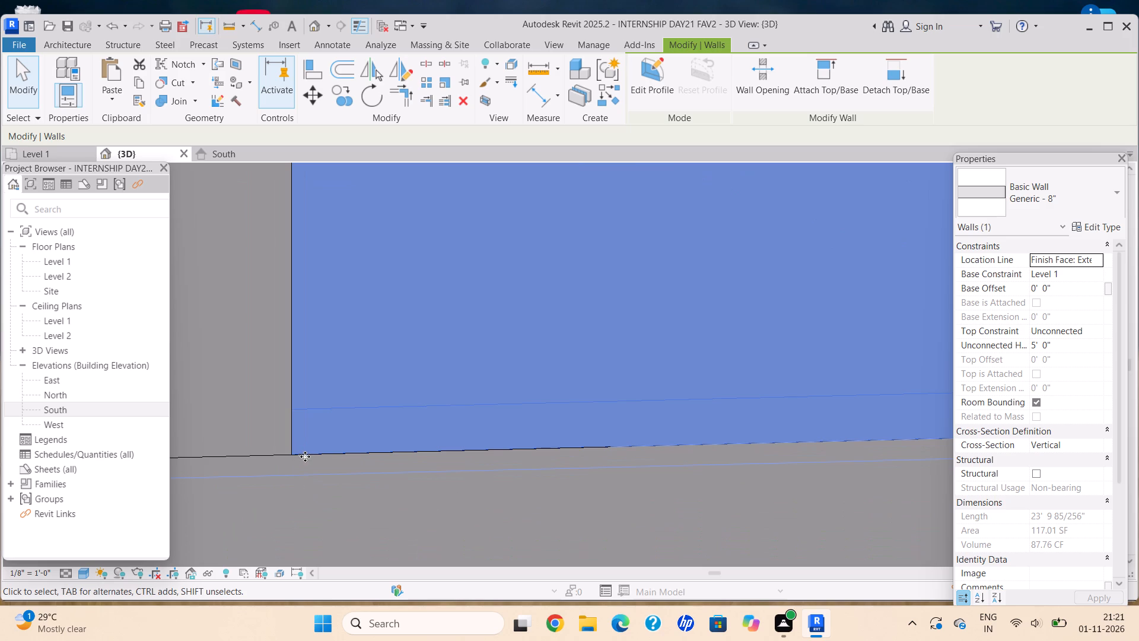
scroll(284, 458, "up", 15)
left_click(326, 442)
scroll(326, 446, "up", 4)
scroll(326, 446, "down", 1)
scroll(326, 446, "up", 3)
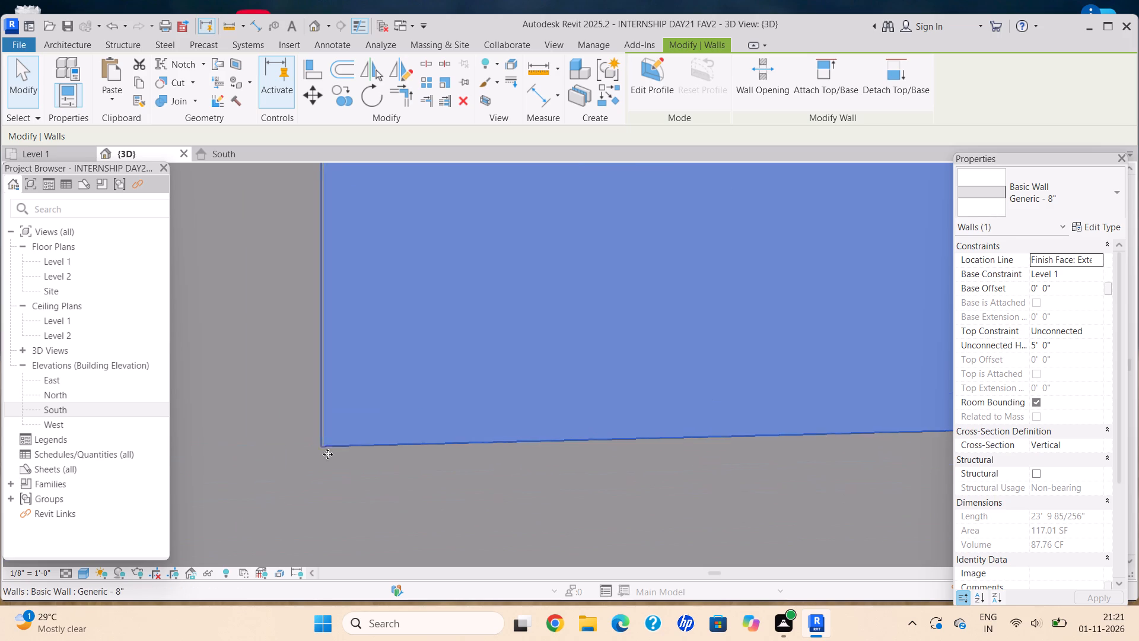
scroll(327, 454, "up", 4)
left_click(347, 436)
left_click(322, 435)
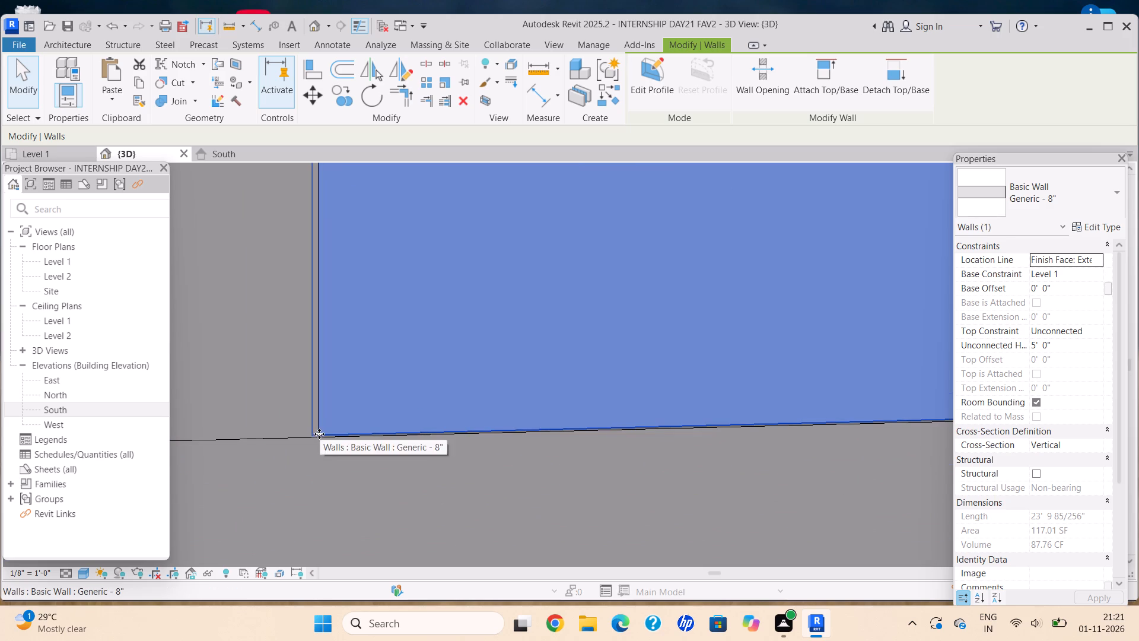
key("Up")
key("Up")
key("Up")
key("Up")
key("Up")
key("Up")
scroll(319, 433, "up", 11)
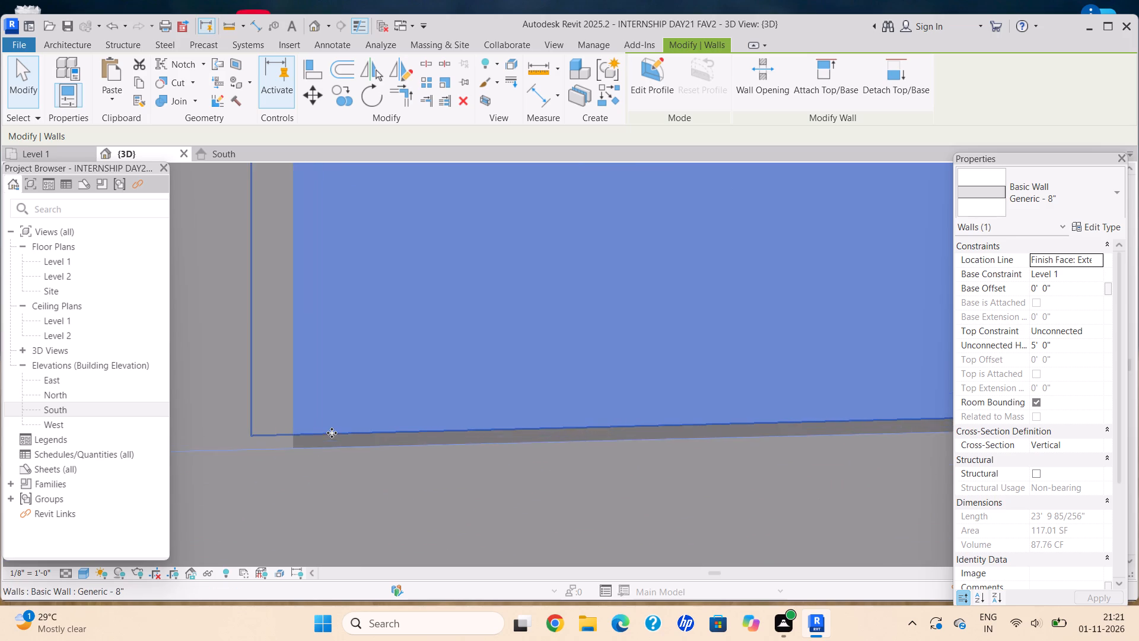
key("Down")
Move the front wall outward to the front floor edge so it meets the side enclosure wall at the corner.
left_click_drag(285, 437, 286, 454)
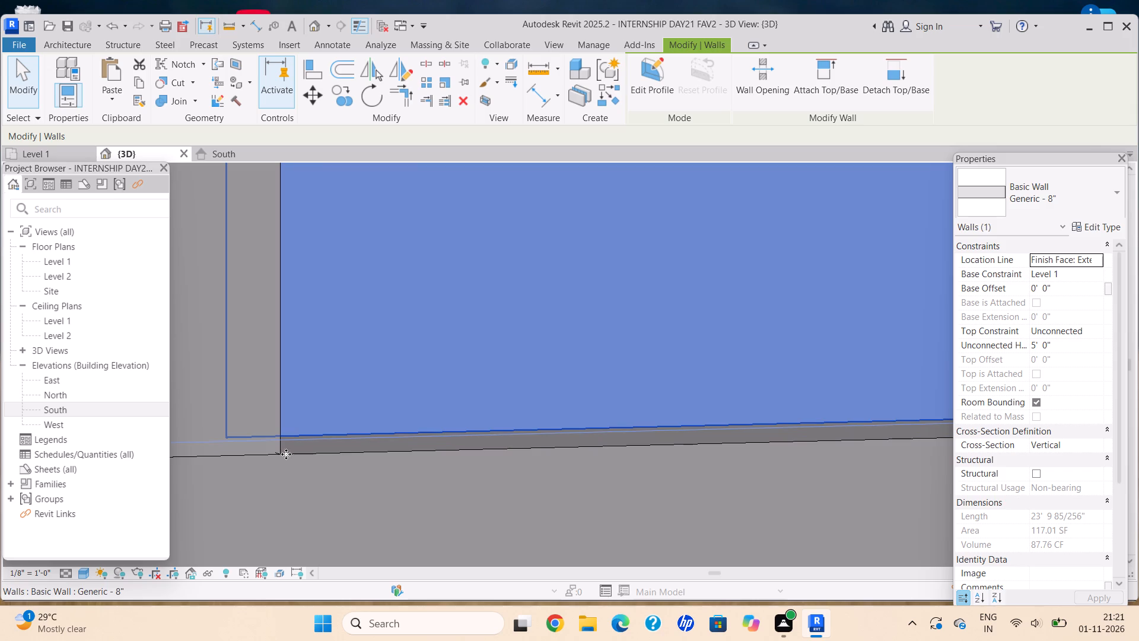
left_click_drag(286, 454, 306, 453)
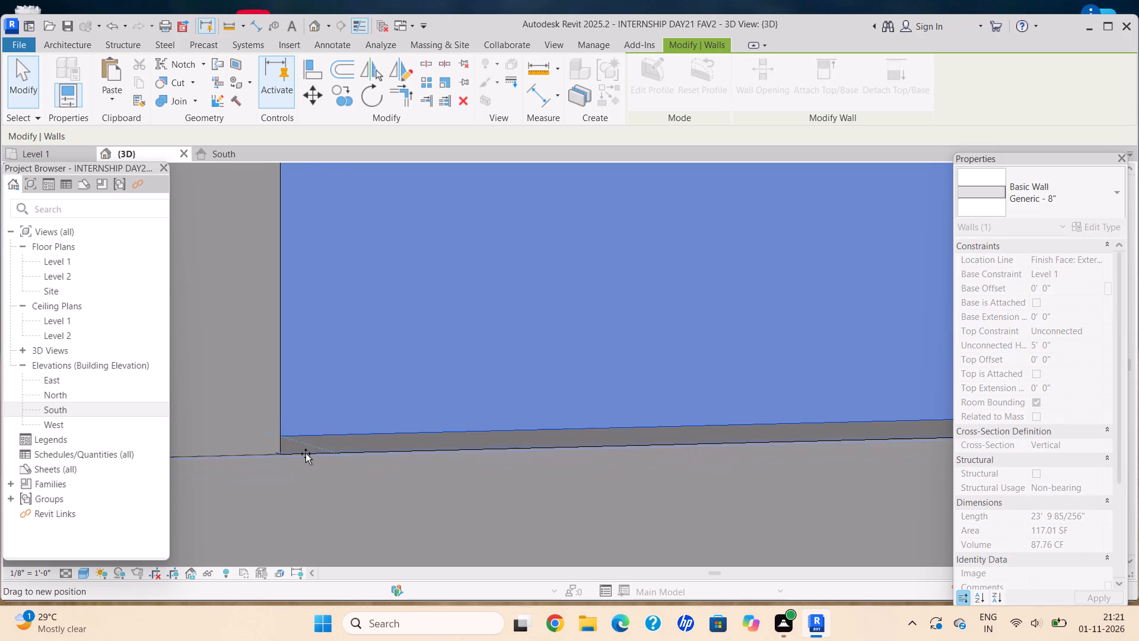
left_click_drag(306, 453, 304, 453)
scroll(266, 449, "up", 6)
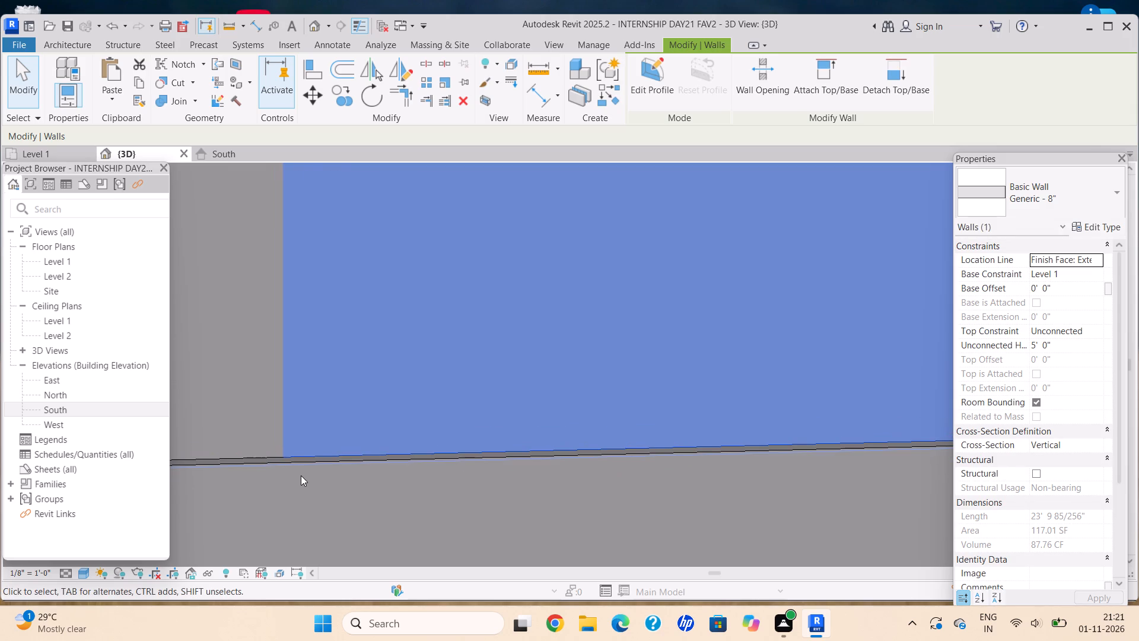
key("Escape")
scroll(293, 476, "down", 20)
scroll(293, 476, "down", 7)
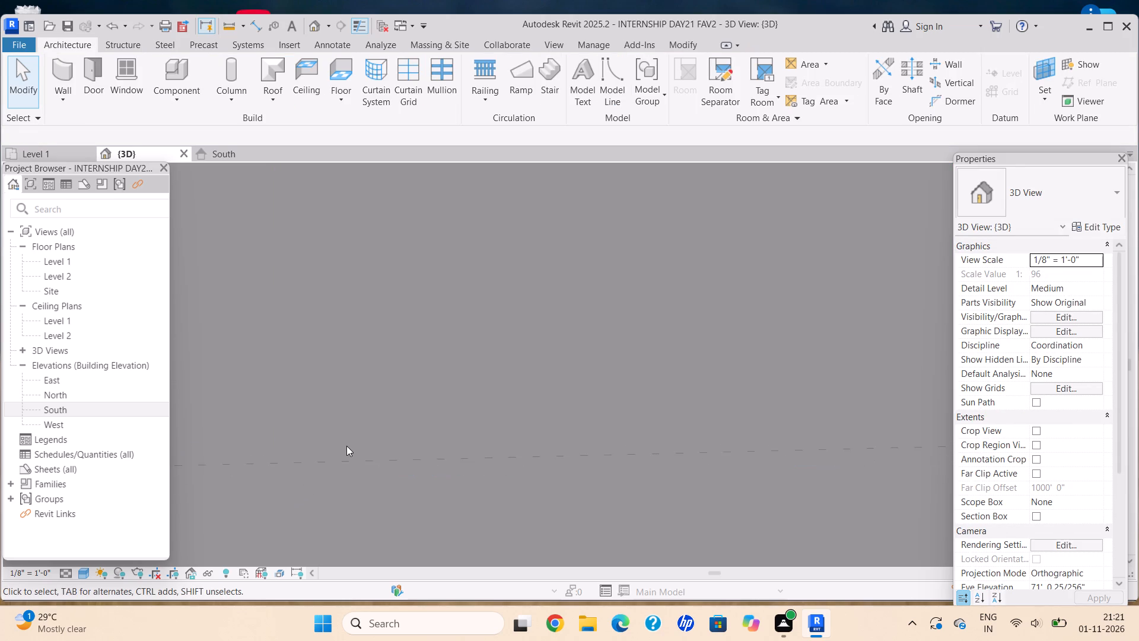
scroll(346, 446, "down", 20)
scroll(346, 446, "down", 1)
scroll(372, 450, "up", 1)
scroll(377, 450, "down", 4)
scroll(395, 445, "up", 1)
scroll(399, 434, "down", 15)
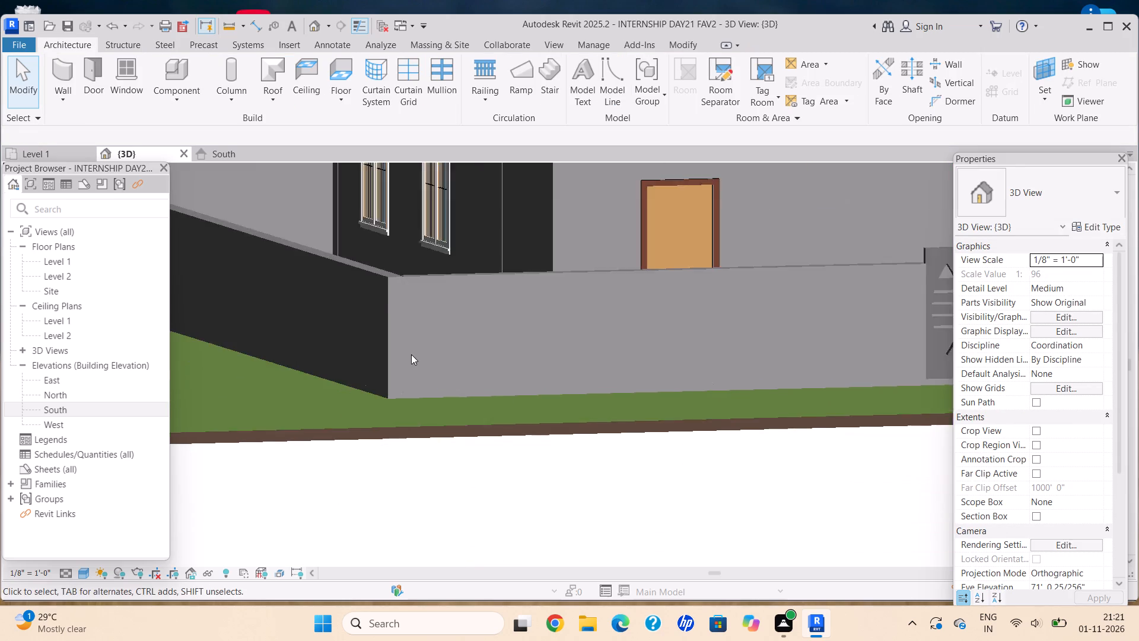
Examine the gate, the front walls and the surrounding enclosure from several sides of the house.
scroll(411, 354, "down", 3)
middle_click_drag(418, 369, 423, 412)
key("Escape")
scroll(613, 353, "down", 5)
middle_click_drag(608, 351, 446, 372)
middle_click_drag(460, 365, 398, 389, "shift")
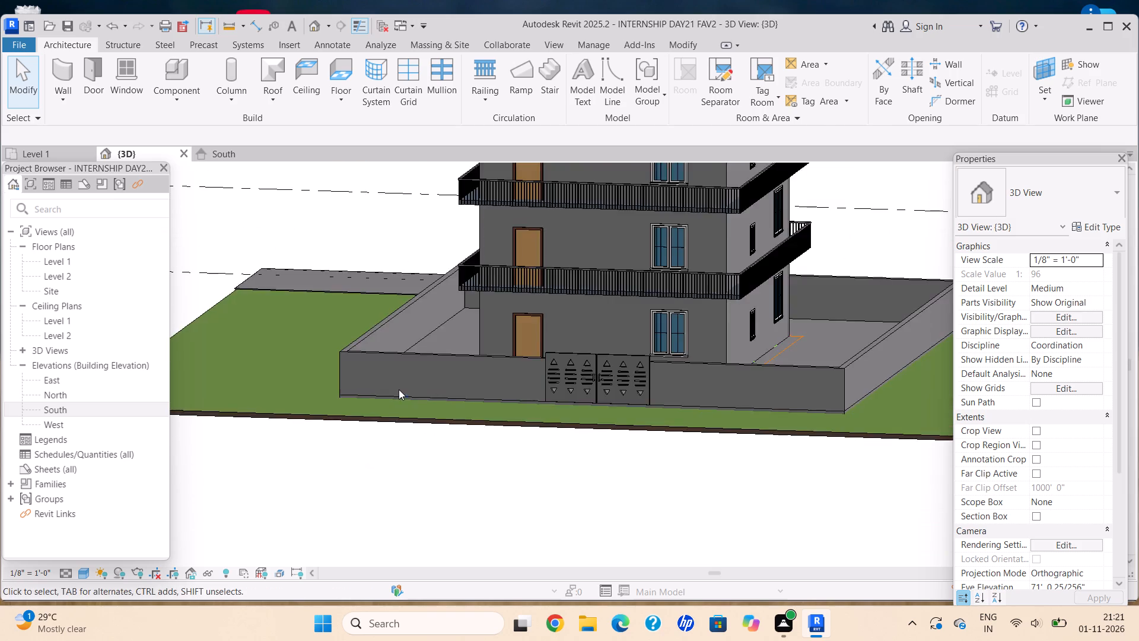
scroll(626, 344, "up", 2)
middle_click_drag(584, 348, 639, 370, "shift")
scroll(638, 370, "up", 1, "shift")
scroll(630, 367, "down", 3)
middle_click_drag(616, 364, 545, 397, "shift")
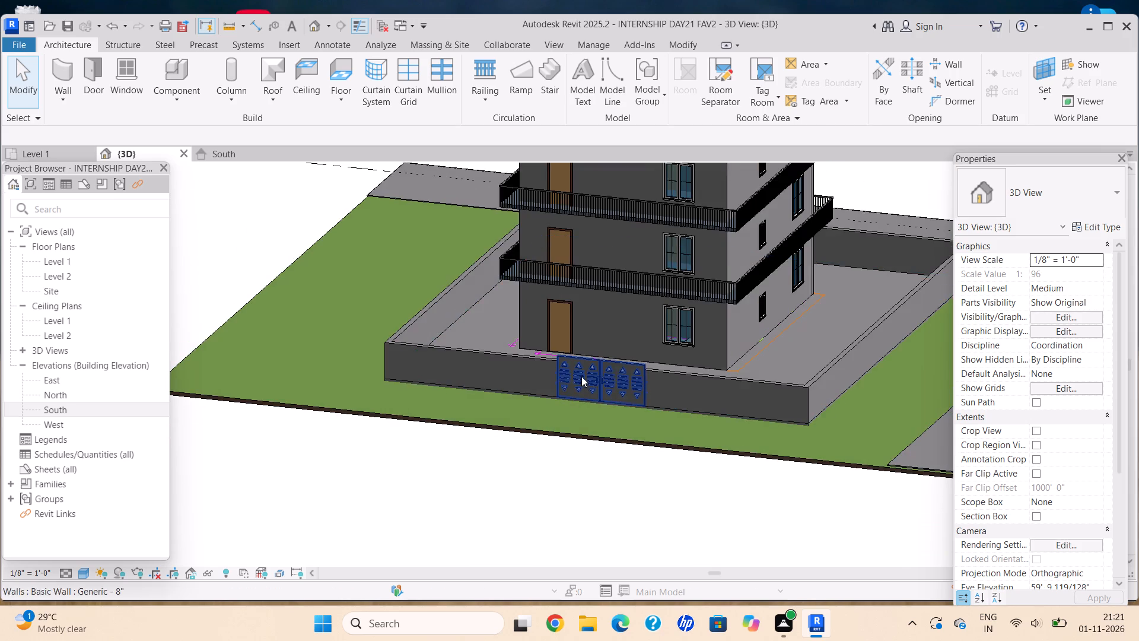
middle_click_drag(581, 376, 591, 378)
middle_click_drag(654, 357, 485, 384)
middle_click_drag(593, 379, 462, 394, "shift")
scroll(462, 394, "up", 1, "shift")
scroll(543, 373, "down", 3)
middle_click_drag(522, 377, 453, 395, "shift")
middle_click_drag(447, 397, 441, 398, "shift")
middle_click_drag(599, 375, 431, 411)
scroll(431, 411, "up", 1, "shift")
scroll(448, 410, "down", 3)
middle_click_drag(495, 379, 545, 345)
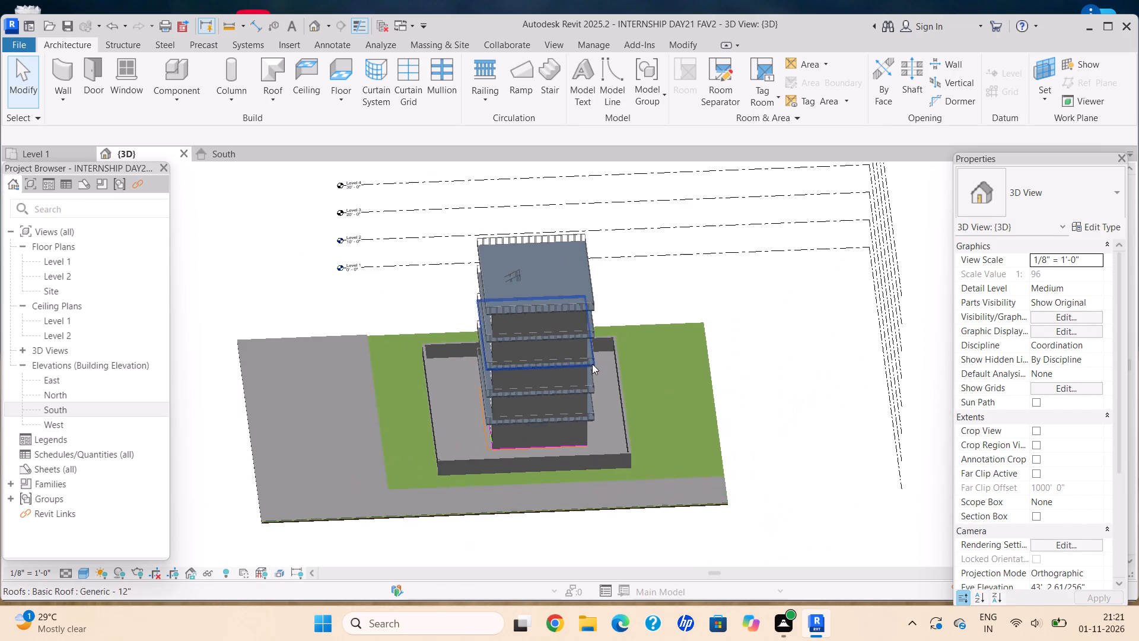
Move the enclosure's side wall facing the wide site slab outward, to about 20'-2" from the house.
middle_click(562, 370, "shift")
scroll(384, 464, "up", 6)
left_click(491, 427)
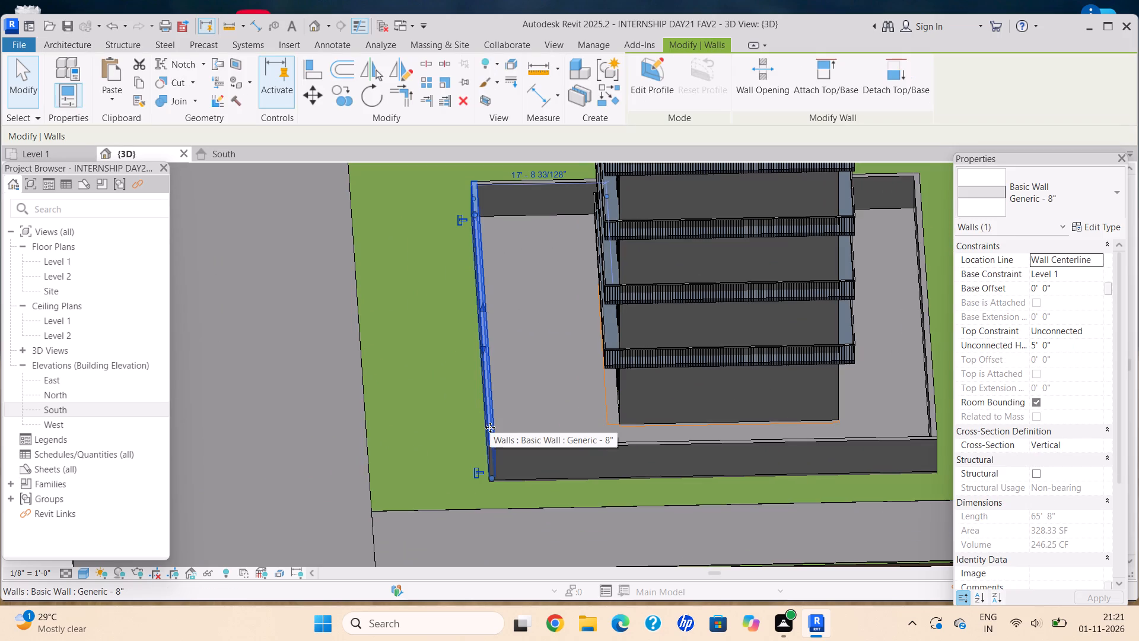
key("Left")
key("Left")
key("Left")
key("Left")
key("Left")
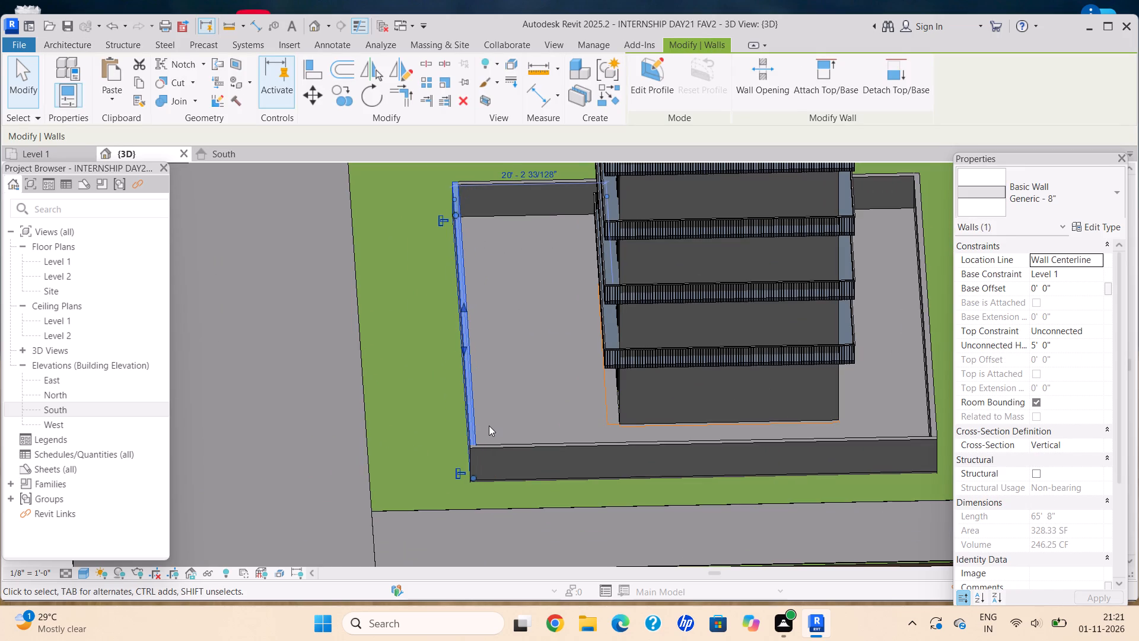
key("Escape")
Move the opposite side wall of the enclosure, on the wide grass side, outward away from the house.
scroll(576, 400, "down", 3)
middle_click_drag(576, 400, 489, 439)
middle_click_drag(478, 433, 367, 431, "shift")
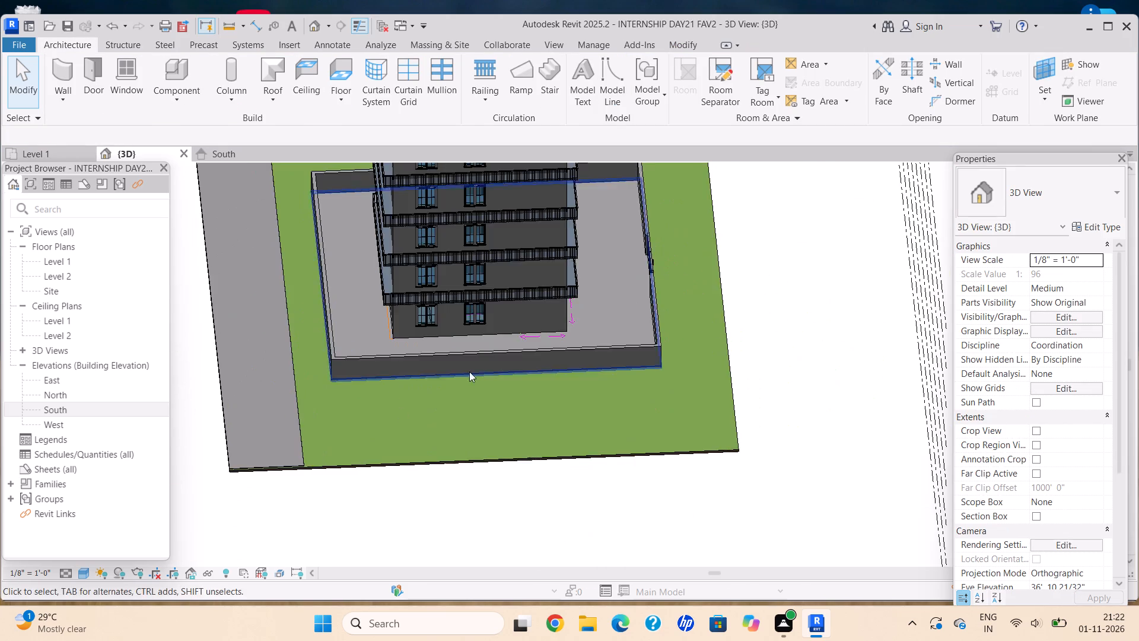
middle_click_drag(481, 367, 391, 404)
middle_click_drag(592, 324, 370, 304, "shift")
scroll(370, 304, "up", 1, "shift")
scroll(404, 315, "down", 1)
middle_click_drag(405, 315, 330, 464)
middle_click_drag(418, 426, 475, 372)
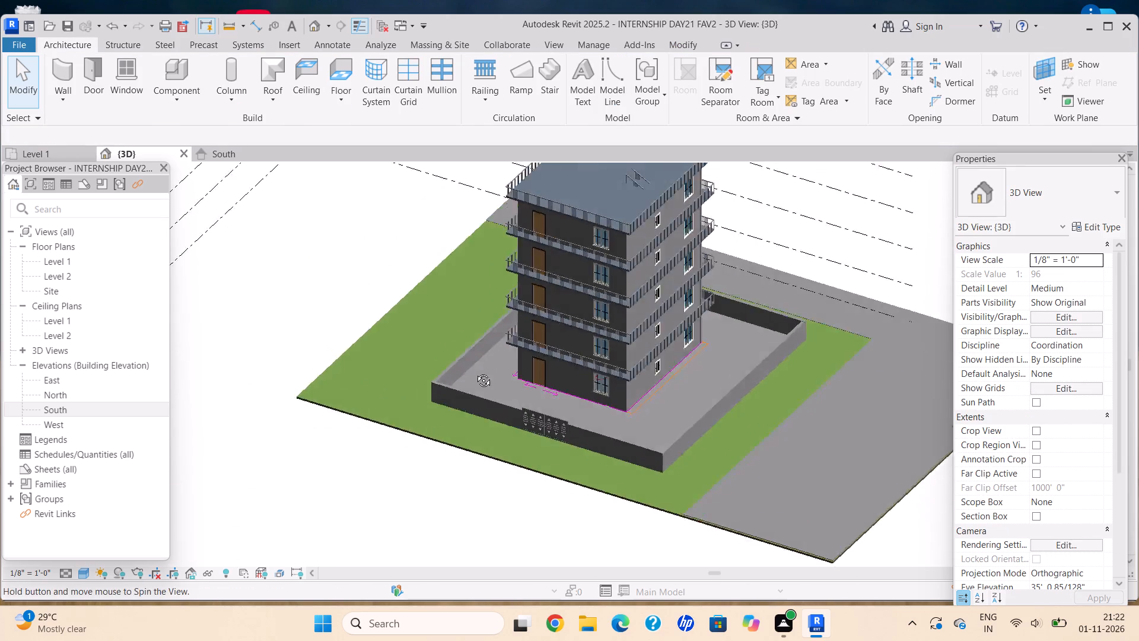
middle_click_drag(475, 372, 494, 365)
middle_click(495, 365, "shift")
scroll(520, 391, "down", 5)
middle_click_drag(514, 383, 545, 353)
middle_click(546, 353, "shift")
scroll(522, 385, "up", 4)
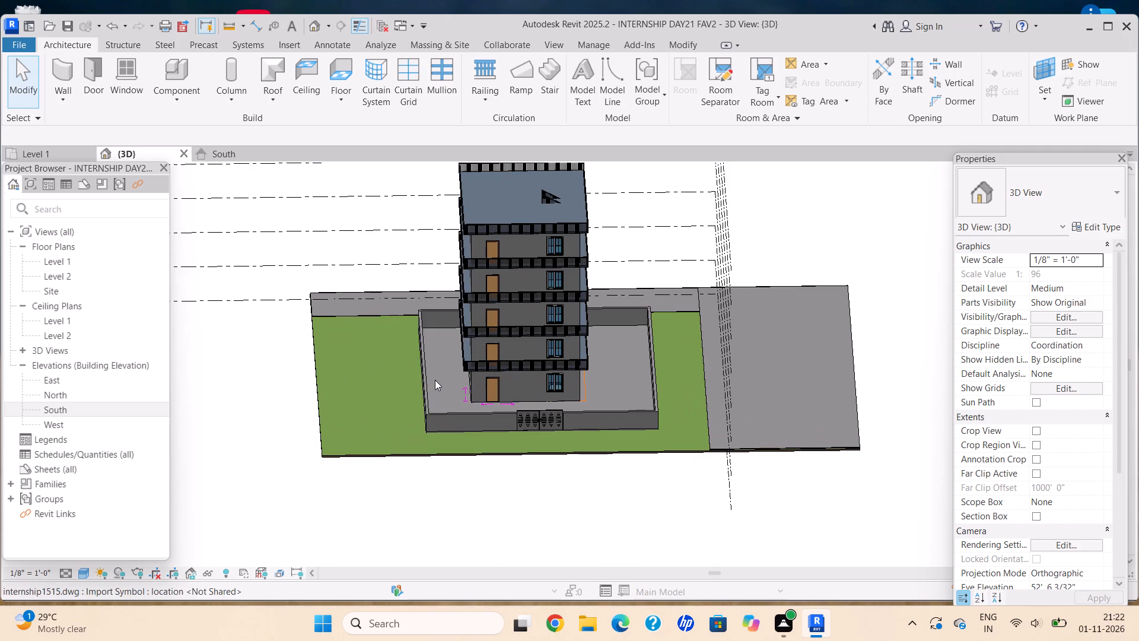
left_click(424, 375)
key("Left")
key("Left")
key("Left")
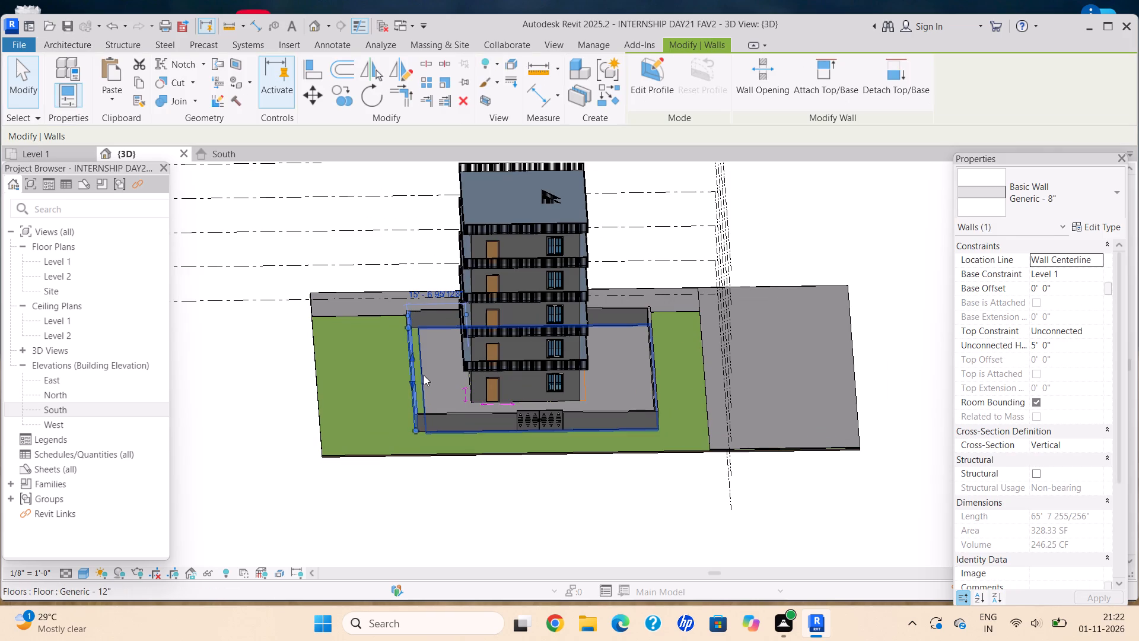
scroll(422, 380, "up", 7)
key("Escape")
Edit the Level 1 enclosure floor's boundary, extending its grass-side edge out to the relocated side wall.
left_click(429, 395)
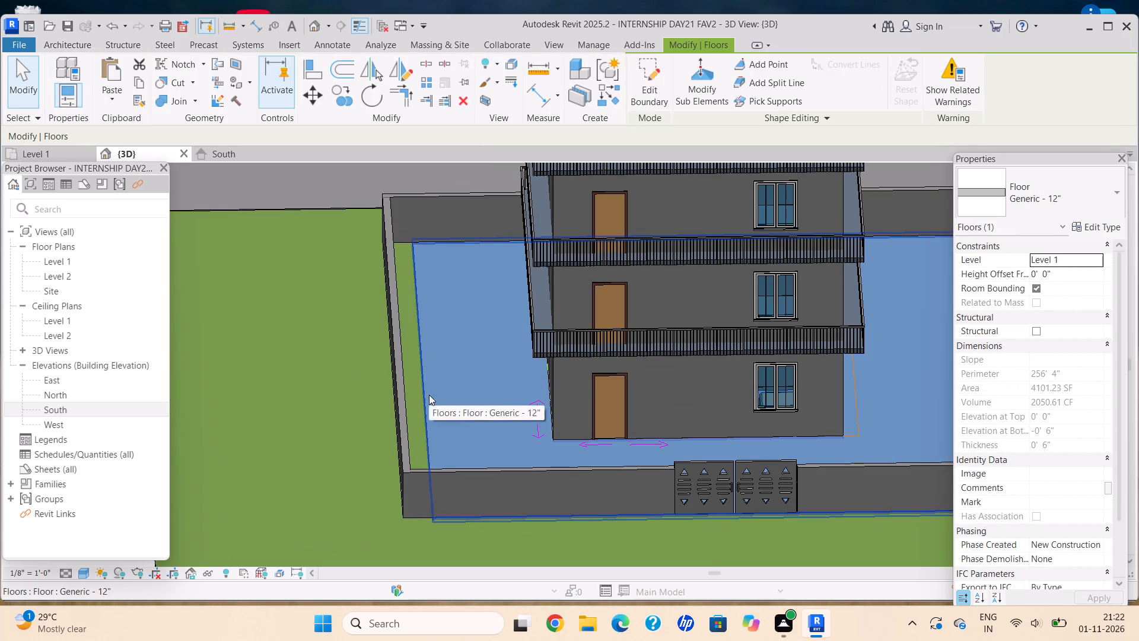
left_click(646, 101)
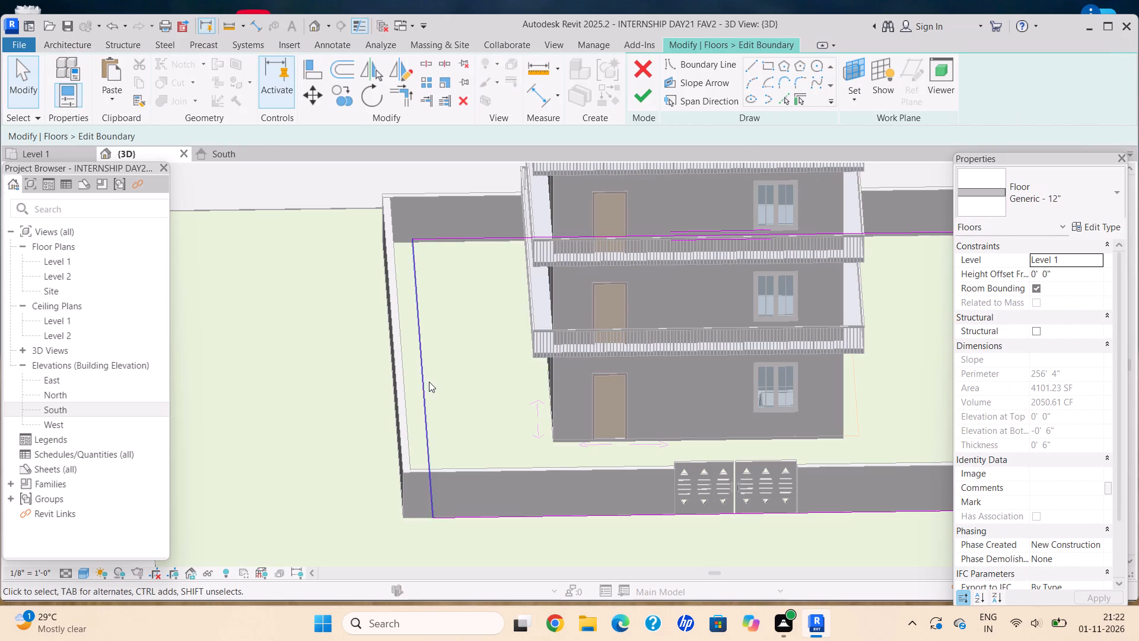
left_click_drag(424, 382, 390, 384)
scroll(367, 432, "down", 1)
middle_click_drag(364, 414, 469, 366, "shift")
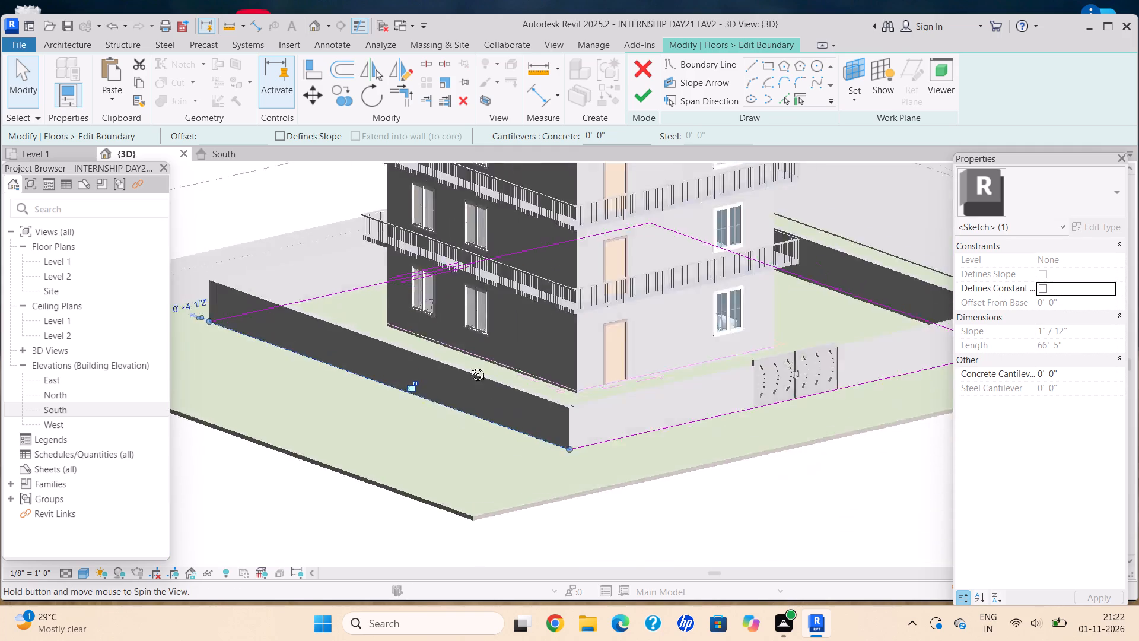
middle_click_drag(469, 366, 533, 379, "shift")
scroll(567, 349, "up", 6)
scroll(551, 431, "down", 3)
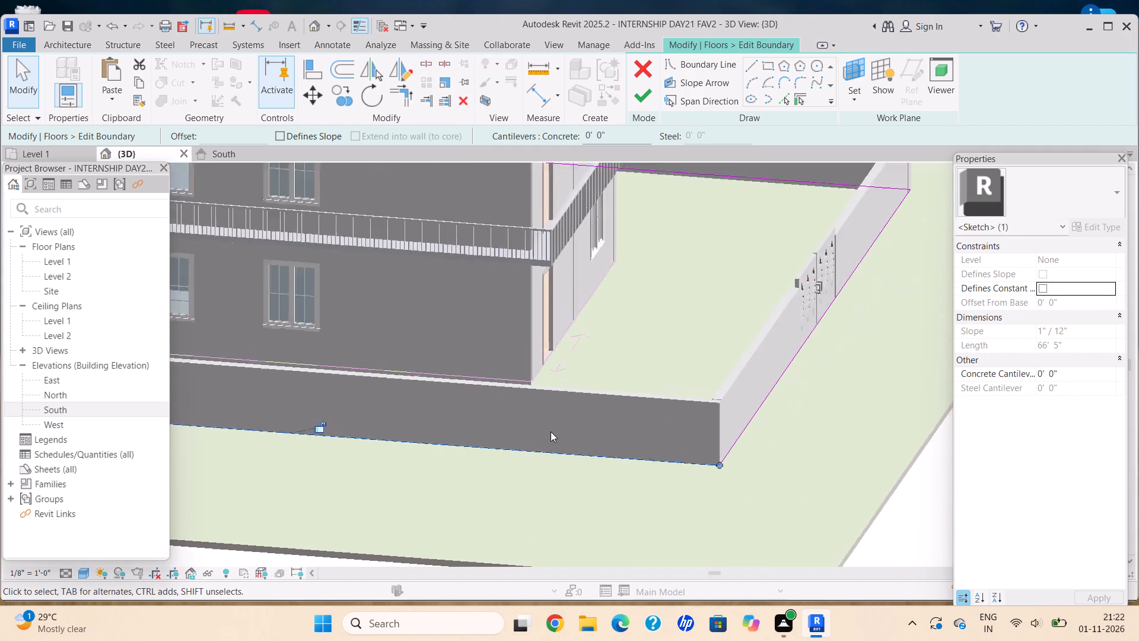
Reposition the floor's grass-side boundary line along the base of the side wall and finish the boundary edit.
scroll(551, 431, "down", 1)
middle_click_drag(516, 431, 656, 375, "shift")
middle_click(660, 377, "shift")
middle_click(670, 384, "shift")
middle_click(672, 386, "shift")
scroll(390, 435, "up", 4)
middle_click_drag(269, 432, 275, 434)
middle_click_drag(365, 496, 373, 500, "shift")
scroll(342, 461, "down", 4)
middle_click_drag(347, 458, 553, 404)
middle_click_drag(418, 410, 542, 488)
middle_click_drag(559, 495, 583, 497, "shift")
middle_click_drag(583, 497, 558, 482, "shift")
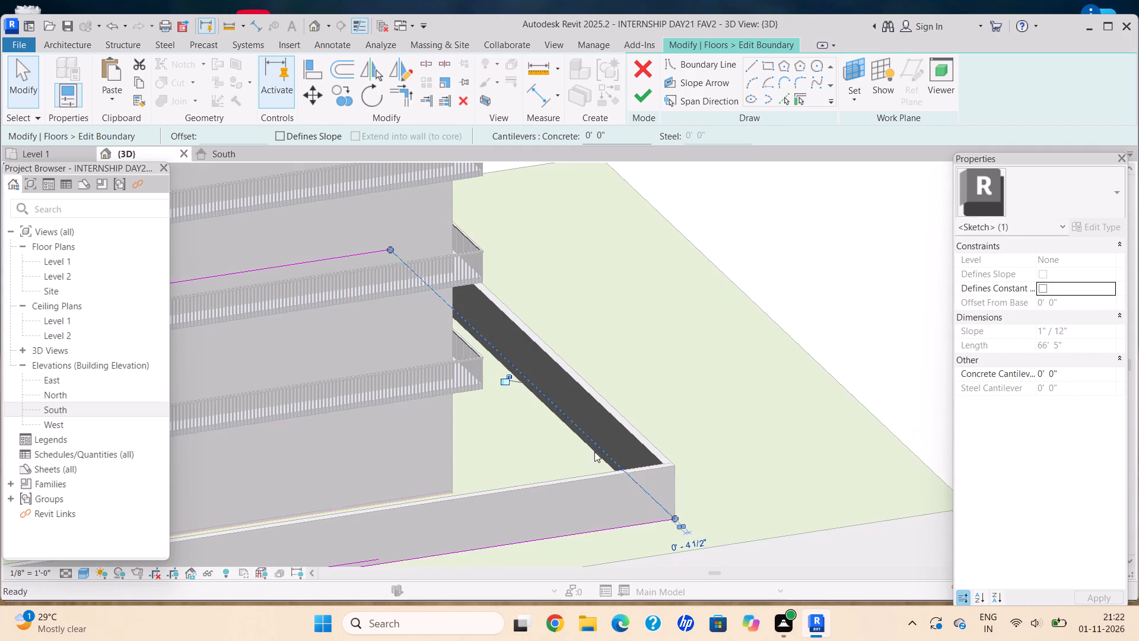
left_click_drag(590, 440, 636, 421)
scroll(671, 431, "up", 1)
middle_click_drag(671, 431, 600, 427, "shift")
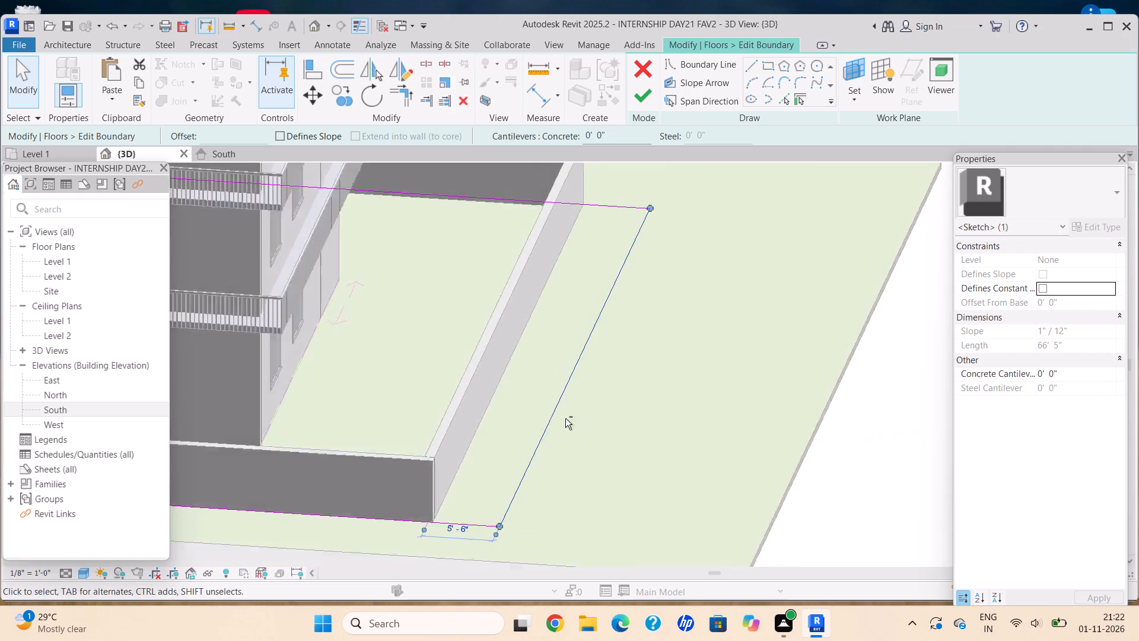
middle_click(564, 418, "shift")
scroll(535, 412, "up", 5)
left_click_drag(556, 423, 435, 400)
left_click(630, 97)
scroll(613, 342, "down", 7)
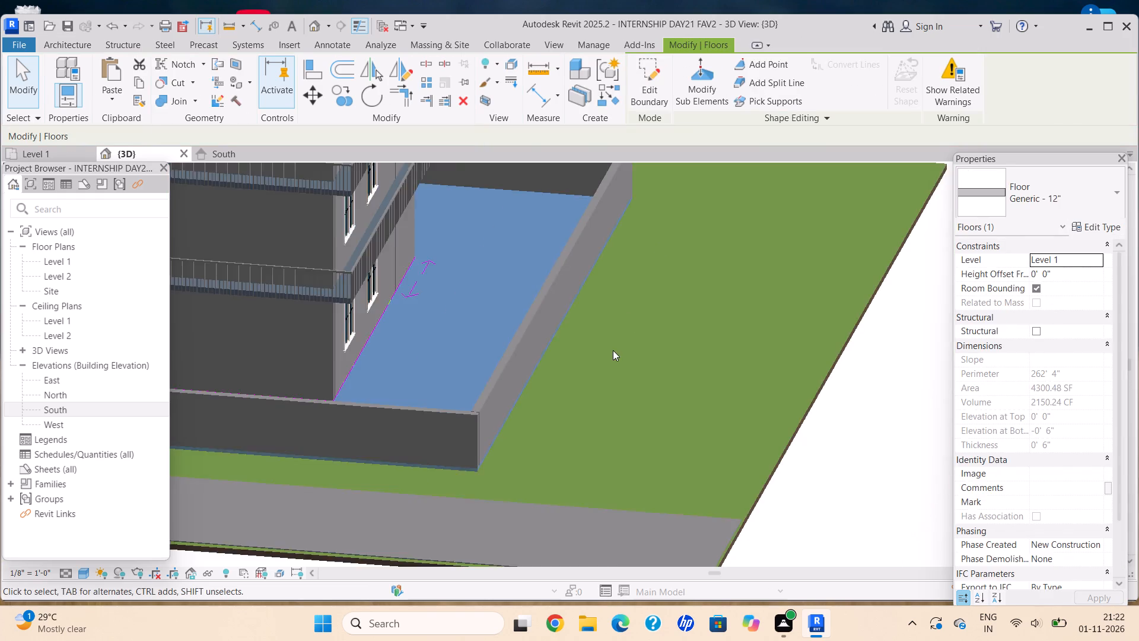
key("Escape")
key("Escape")
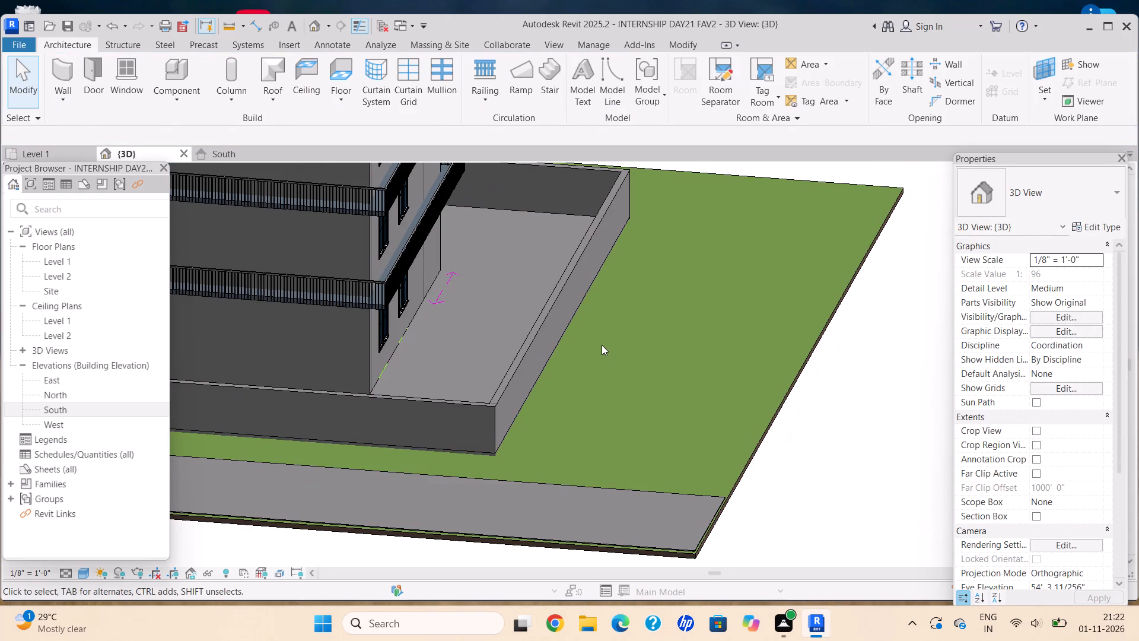
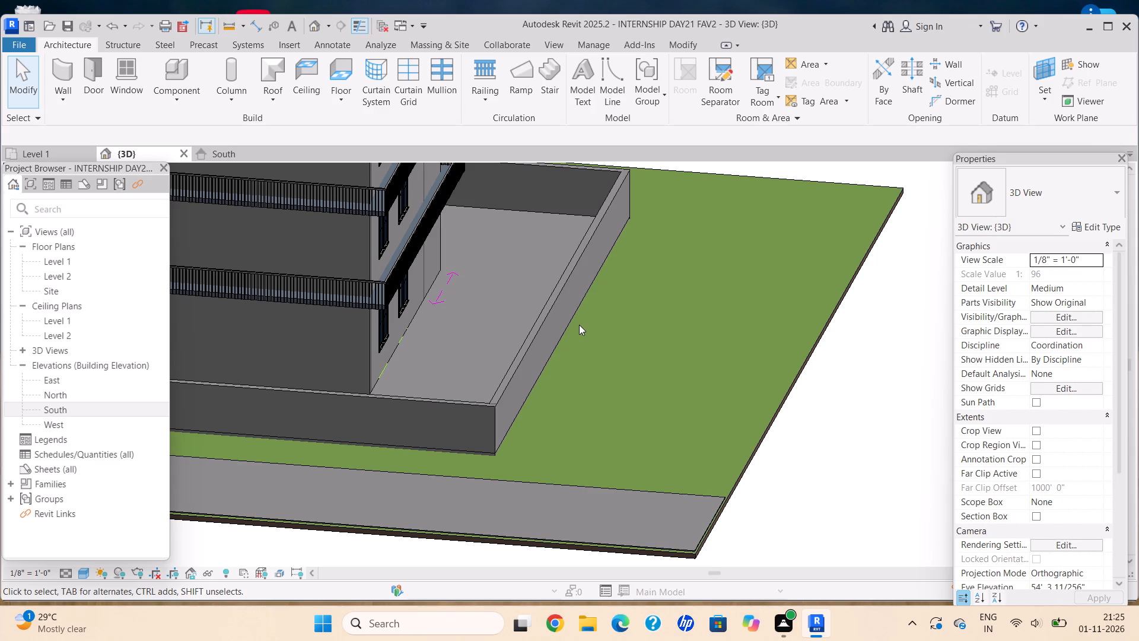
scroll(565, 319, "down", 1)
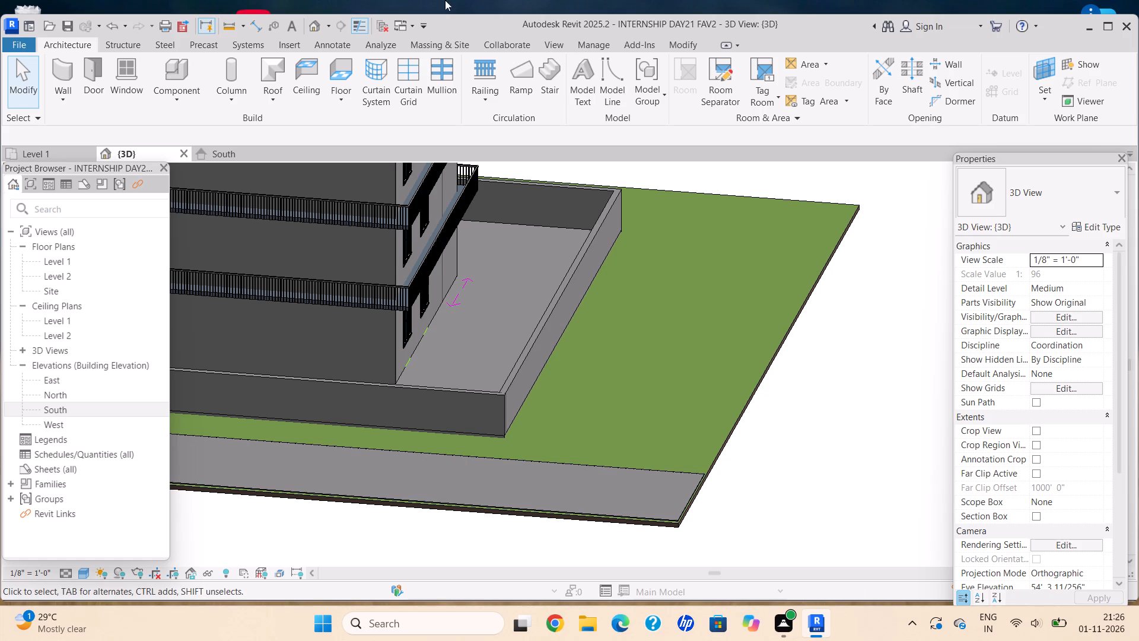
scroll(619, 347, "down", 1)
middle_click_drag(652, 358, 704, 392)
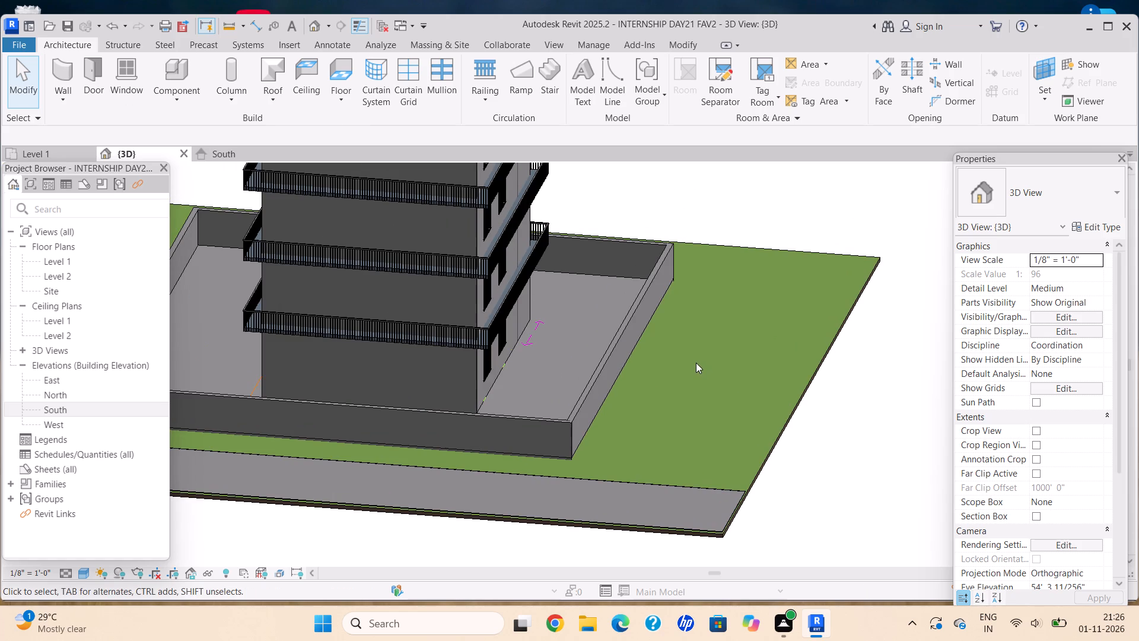
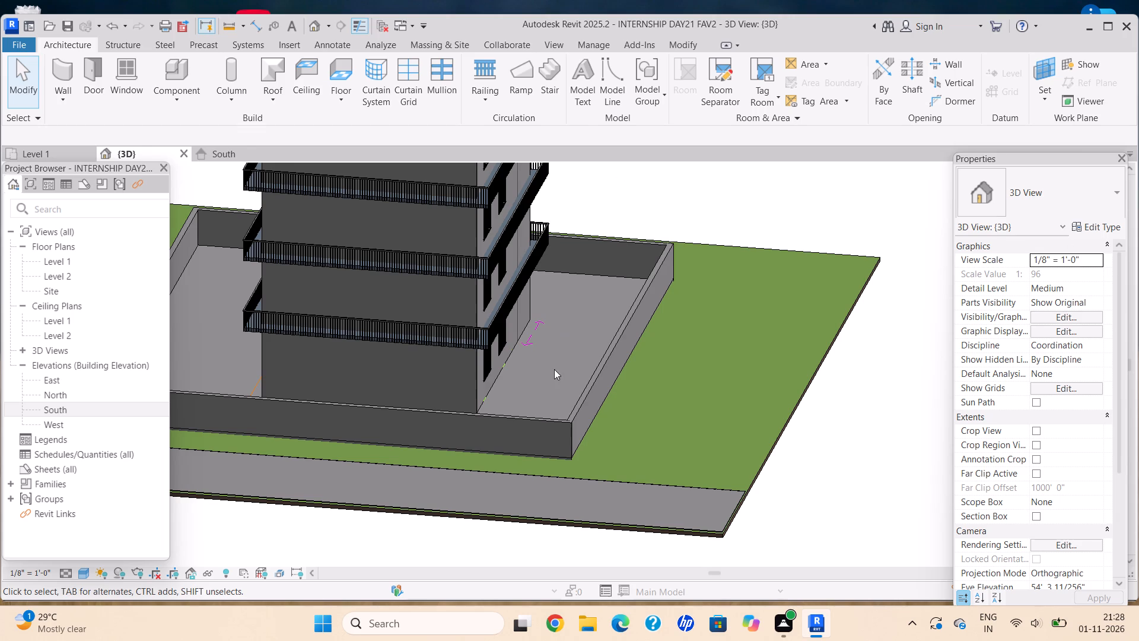
Inspect the multi-storey building, its balconies, the boundary wall with its gate, and the surrounding site from several sides in 3D.
scroll(634, 410, "down", 4)
middle_click_drag(631, 408, 644, 411)
middle_click(727, 420)
scroll(628, 409, "down", 1)
middle_click_drag(508, 398, 628, 396)
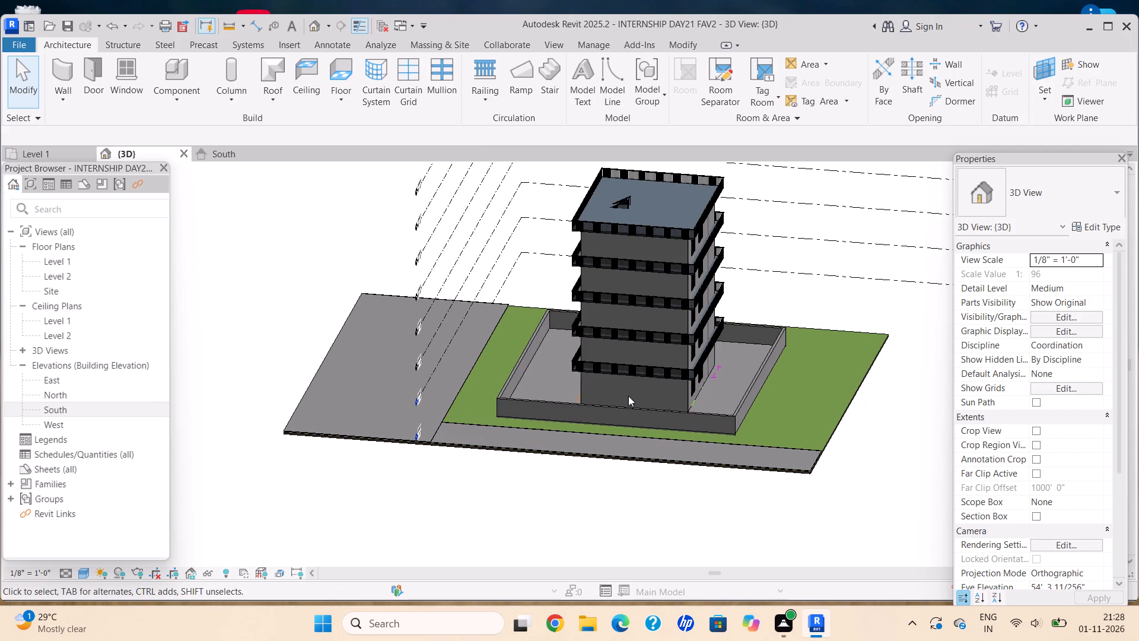
middle_click_drag(802, 401, 797, 393)
middle_click(795, 389)
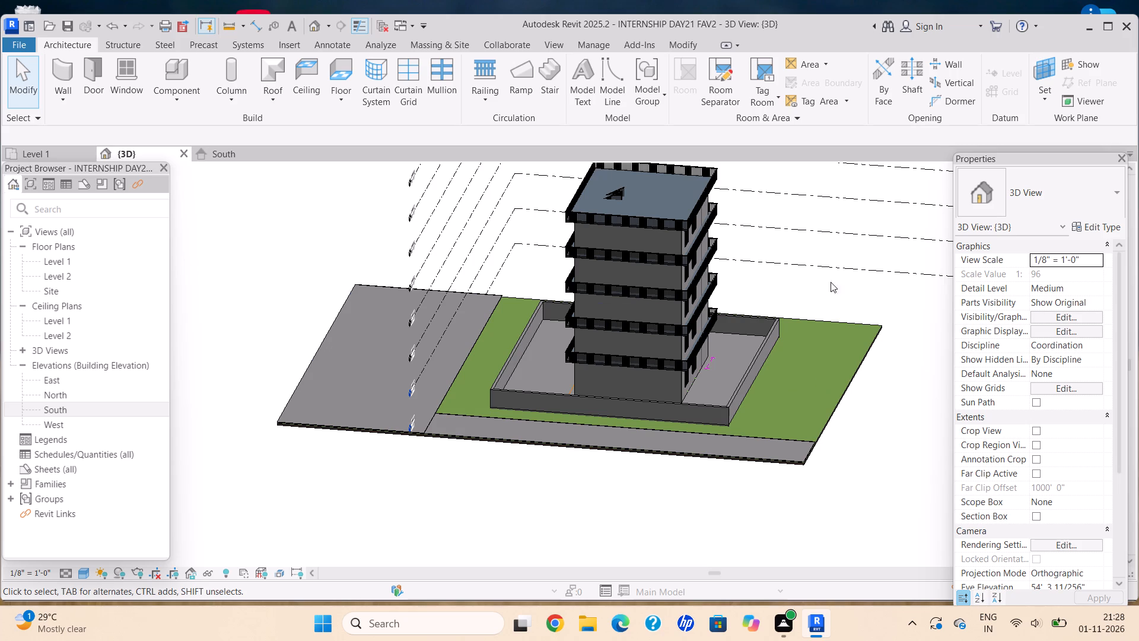
middle_click_drag(776, 405, 467, 363, "shift")
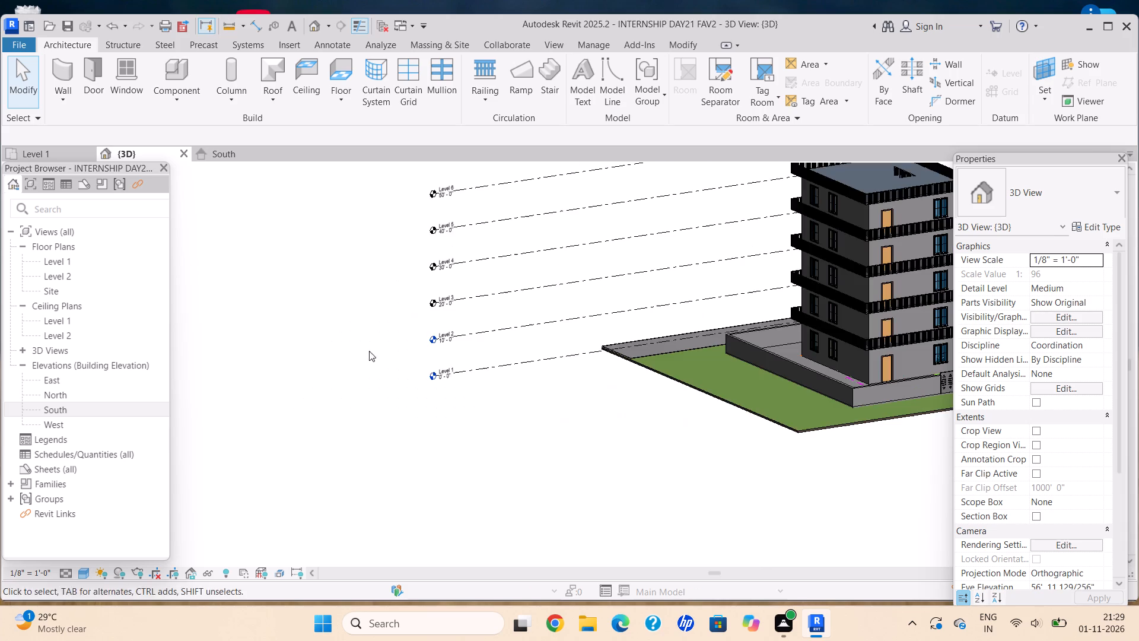
middle_click_drag(641, 356, 341, 301)
middle_click_drag(636, 348, 497, 372, "shift")
middle_click_drag(566, 386, 596, 393)
scroll(623, 402, "up", 1, "shift")
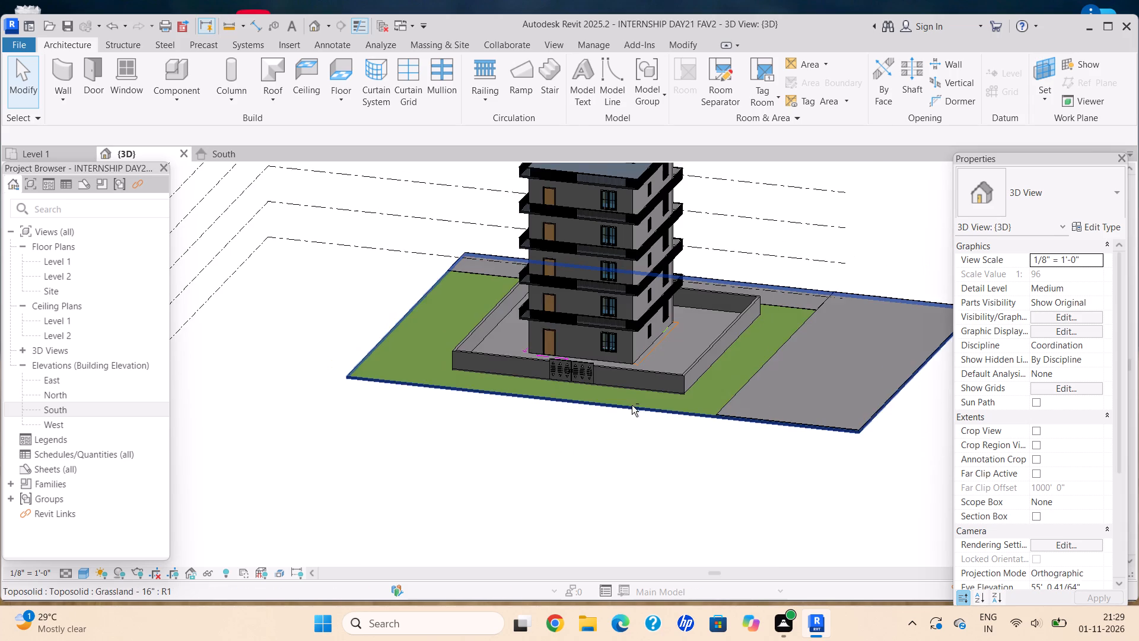
middle_click_drag(726, 395, 756, 378, "shift")
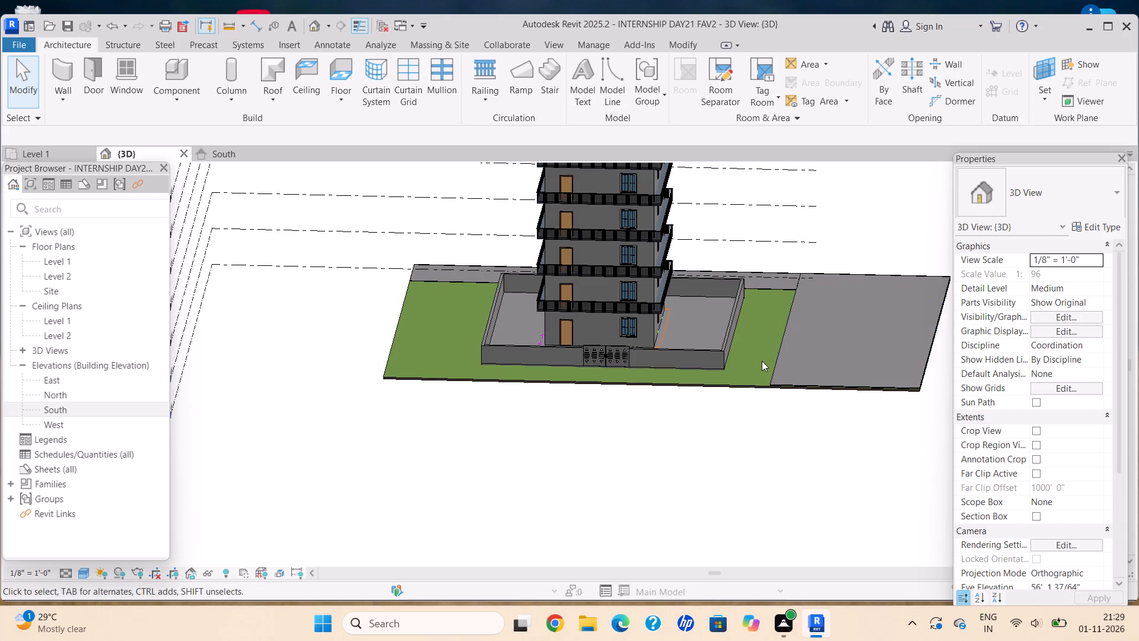
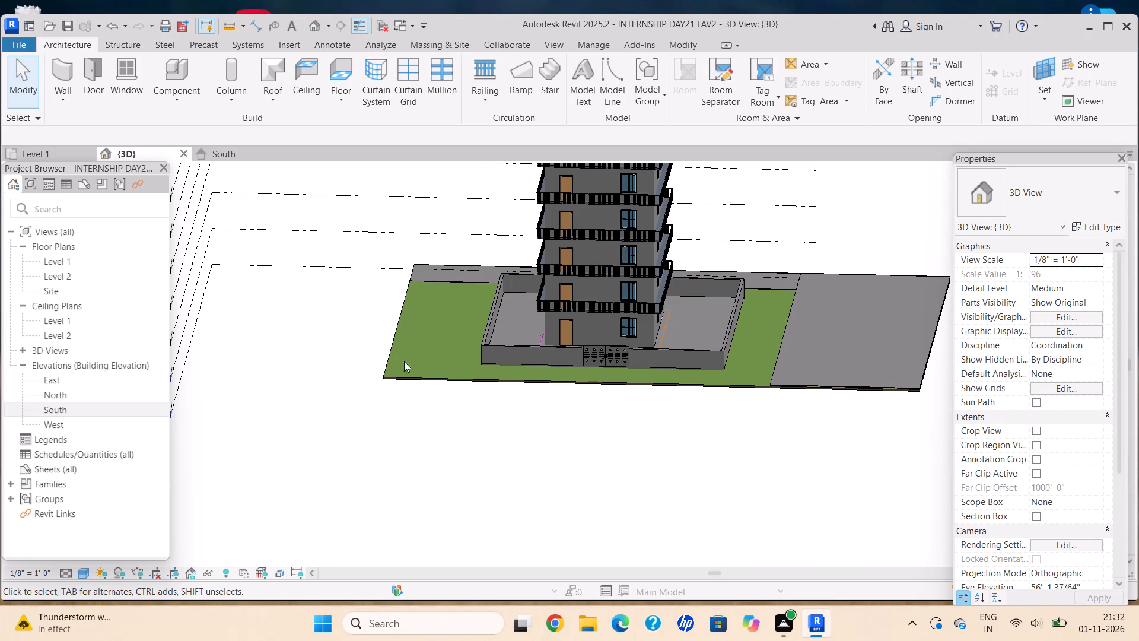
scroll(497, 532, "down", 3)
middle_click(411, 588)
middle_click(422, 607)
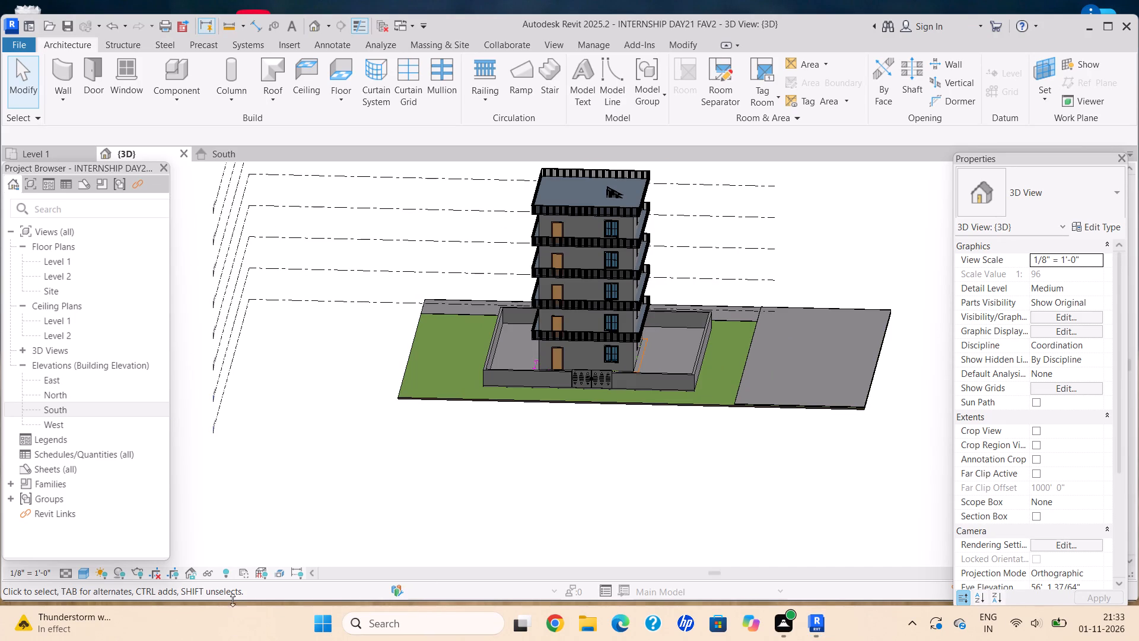
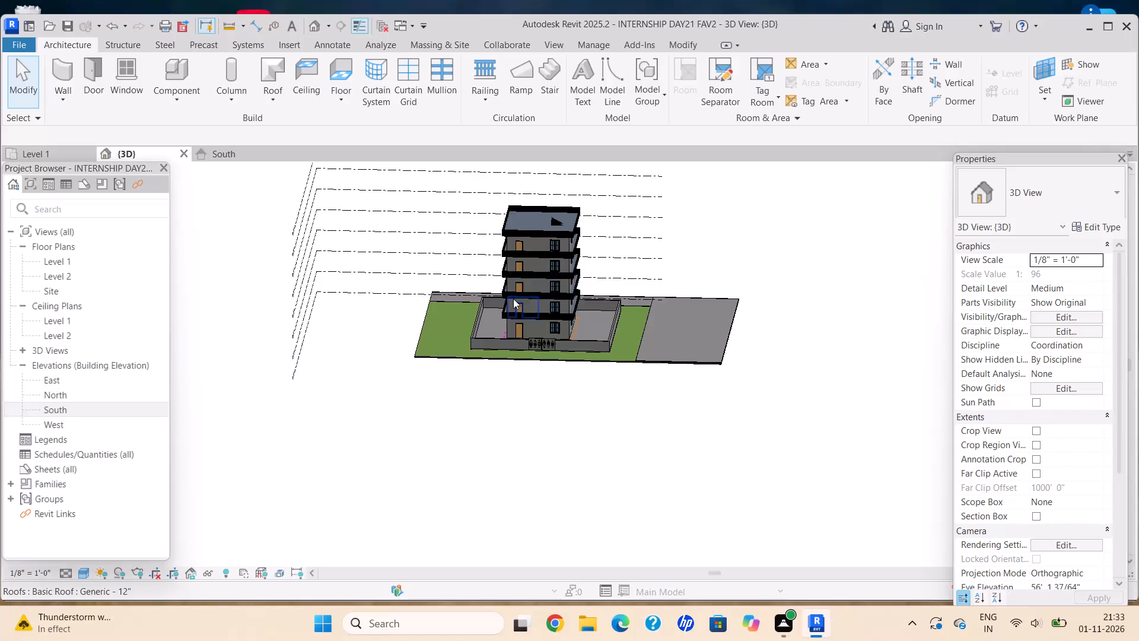
Examine the multi-storey building, its gated boundary wall and the surrounding lawn and paved site in the 3D view.
middle_click_drag(503, 293, 402, 294)
scroll(419, 291, "down", 3)
middle_click_drag(434, 296, 432, 286)
scroll(447, 262, "up", 2)
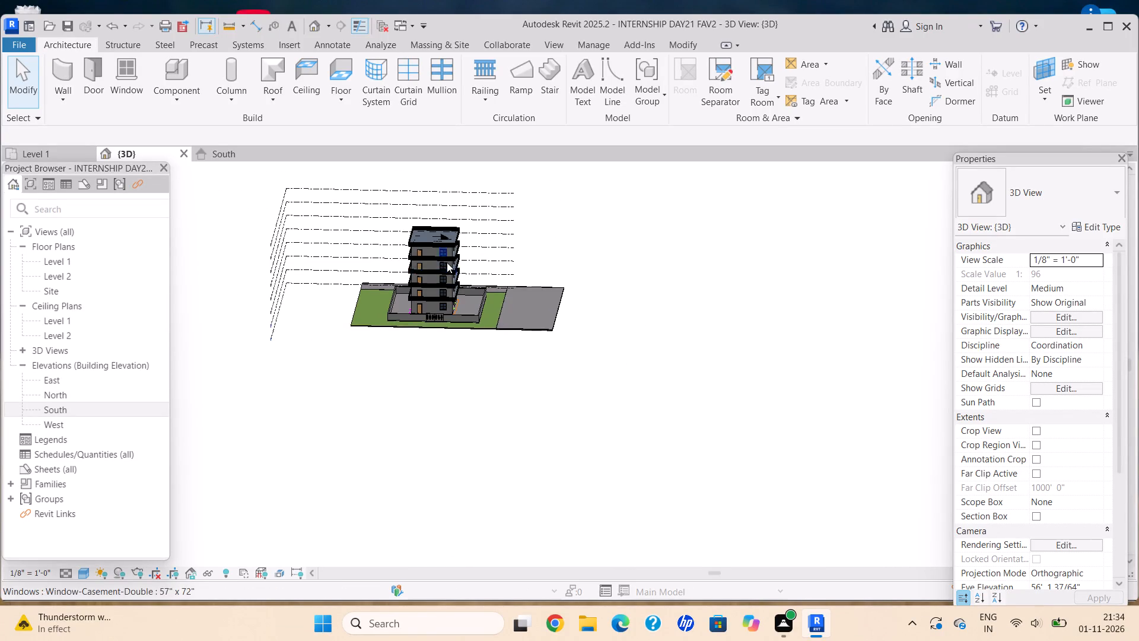
scroll(447, 262, "up", 7)
scroll(494, 284, "down", 2)
middle_click_drag(495, 284, 551, 264)
middle_click(552, 264)
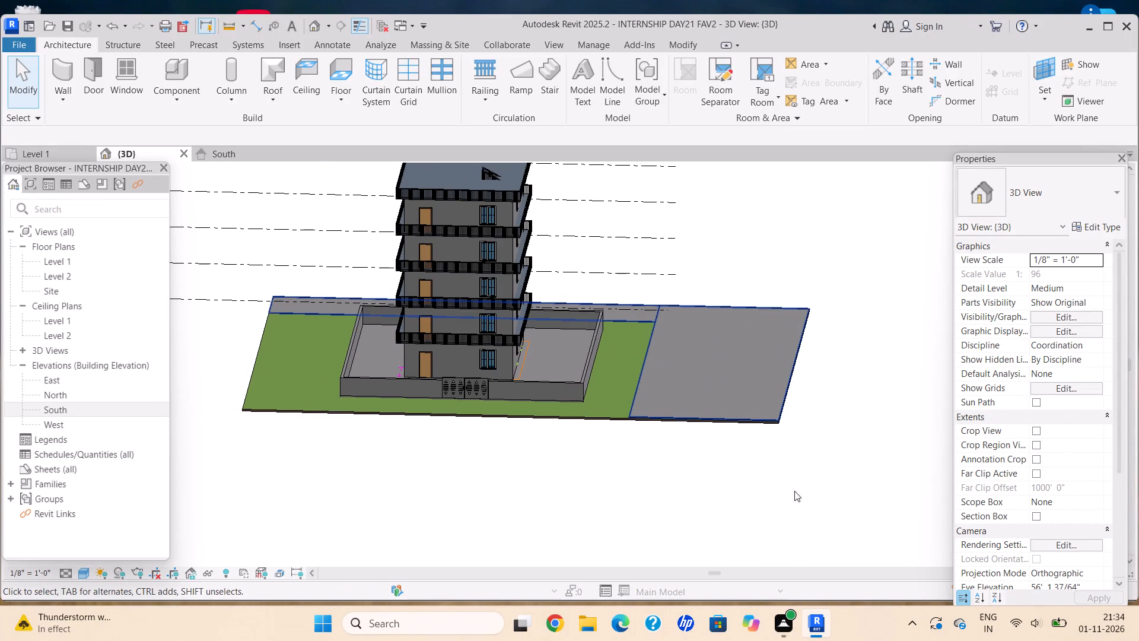
middle_click_drag(776, 586, 832, 541)
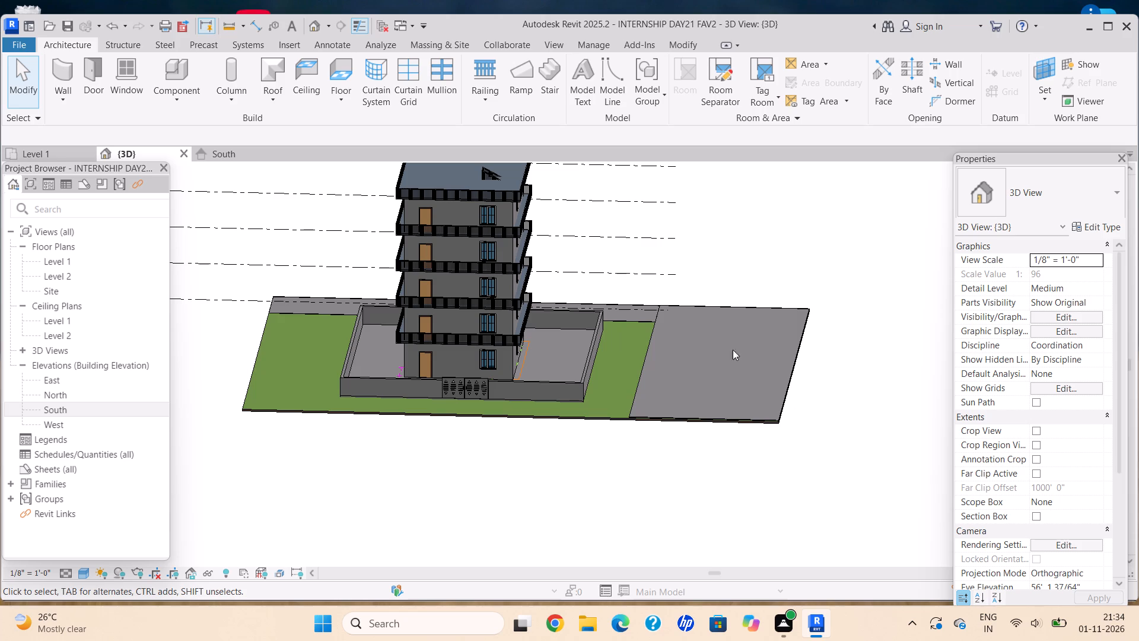
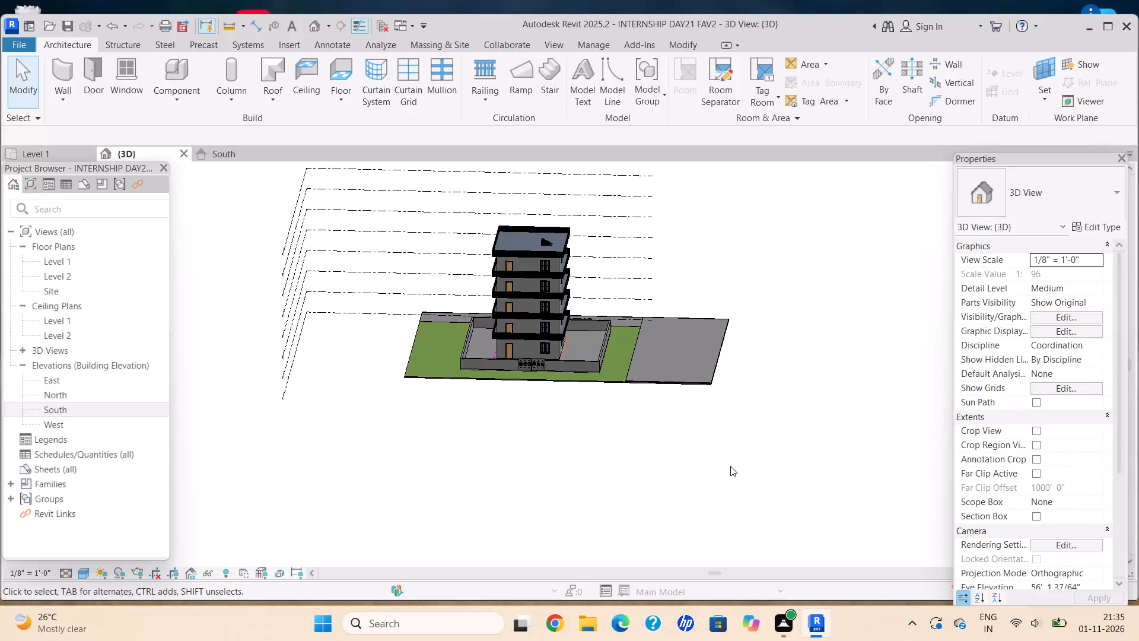
Examine the building's front, its balconies and the gated boundary wall up close in the 3D view.
scroll(733, 564, "down", 2)
middle_click_drag(729, 565, 733, 559)
scroll(666, 442, "up", 3)
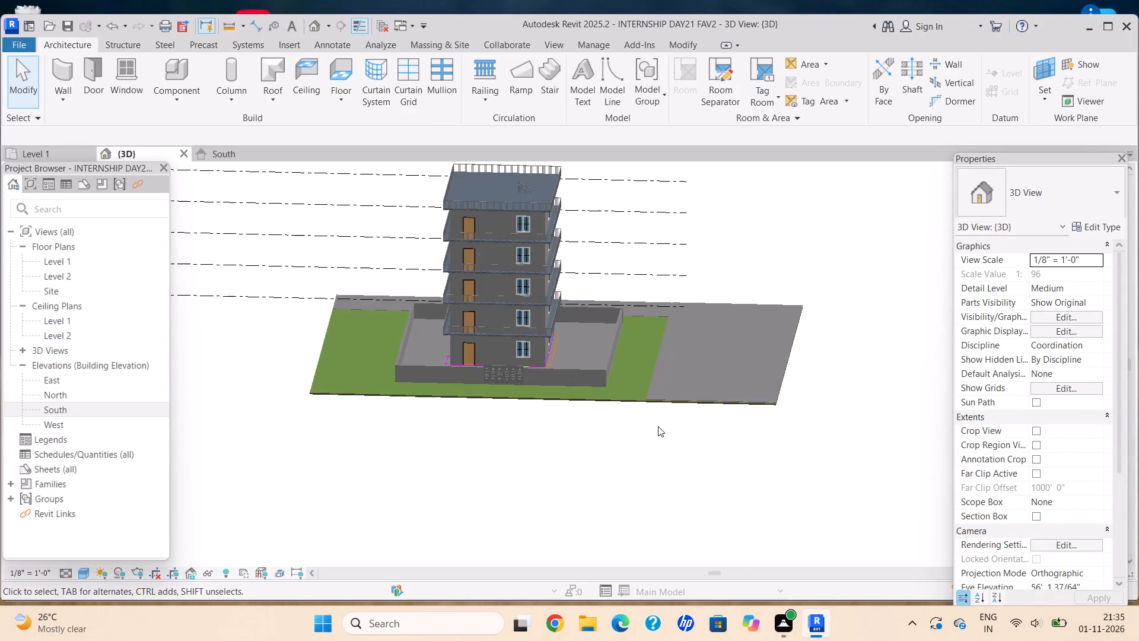
scroll(658, 426, "up", 4)
middle_click_drag(472, 305, 521, 408)
middle_click(524, 417)
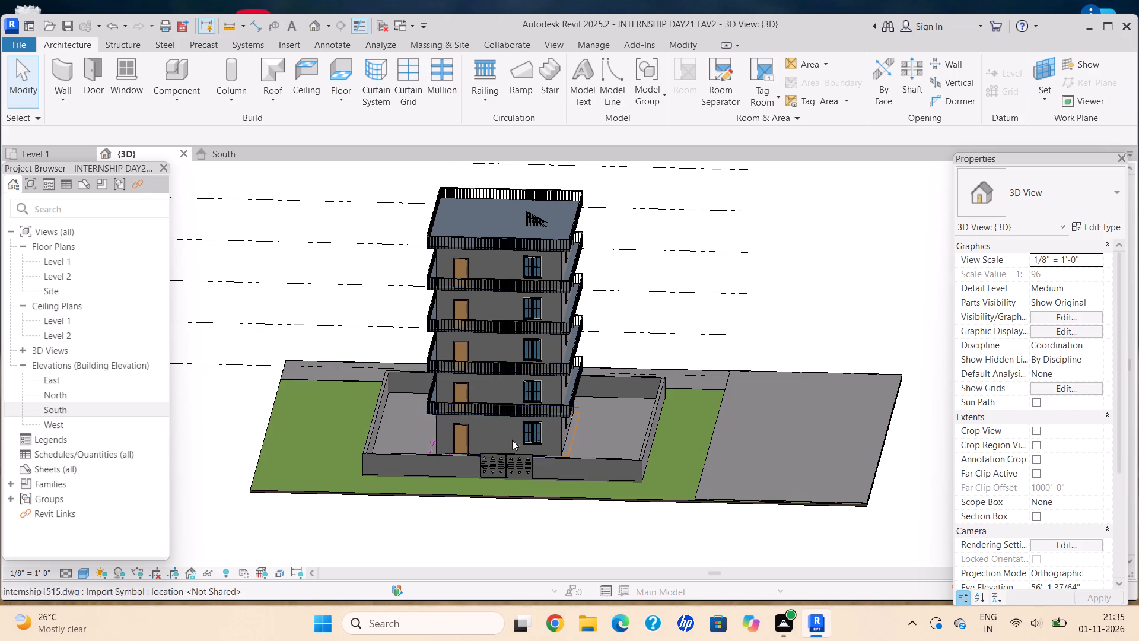
middle_click_drag(628, 443, 662, 418)
middle_click_drag(587, 448, 594, 426)
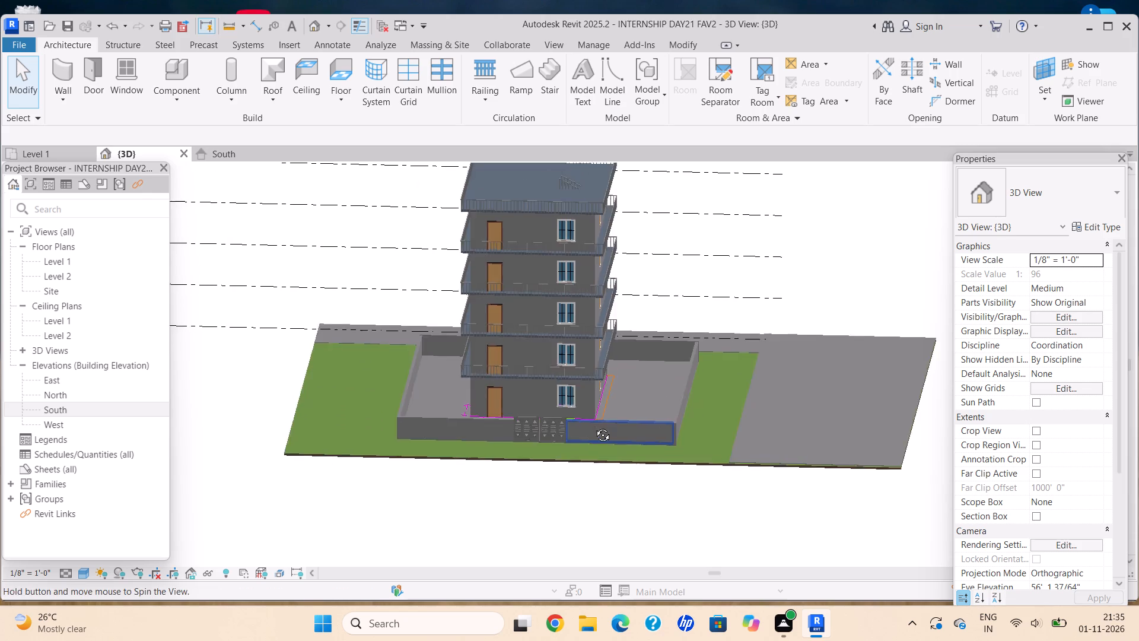
middle_click_drag(594, 426, 613, 417)
scroll(607, 462, "up", 4)
key("Escape")
middle_click_drag(657, 453, 616, 471)
scroll(597, 471, "up", 5, "shift")
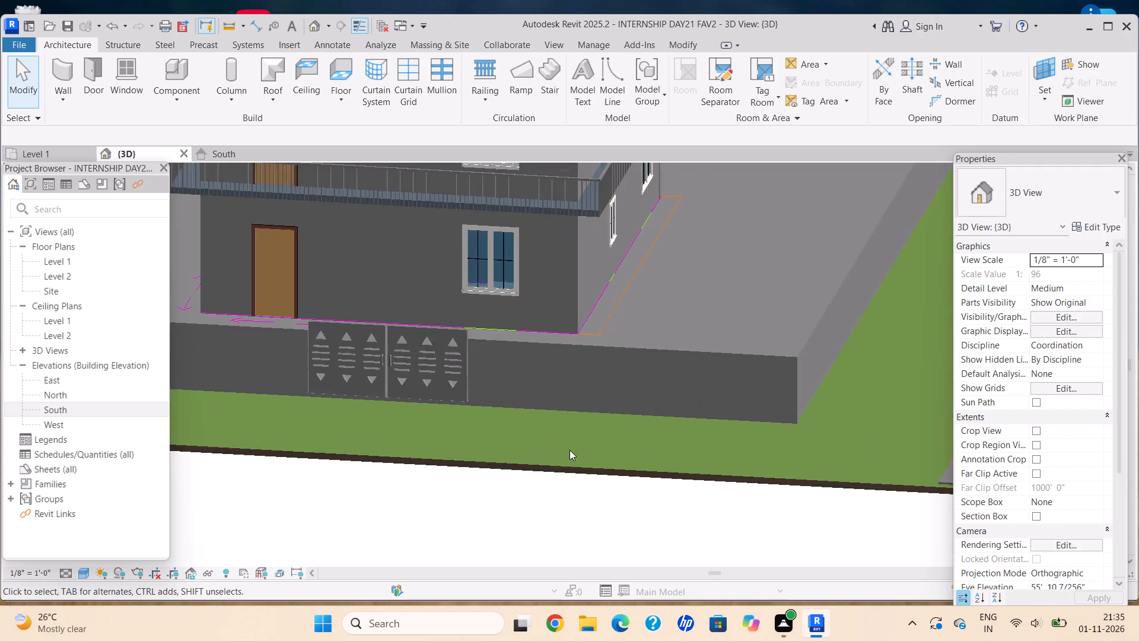
Paint the front wall faces of the ground and second storeys with the Cherry material.
scroll(591, 420, "down", 1)
middle_click_drag(602, 429, 654, 504)
scroll(608, 334, "up", 2)
left_click(636, 386)
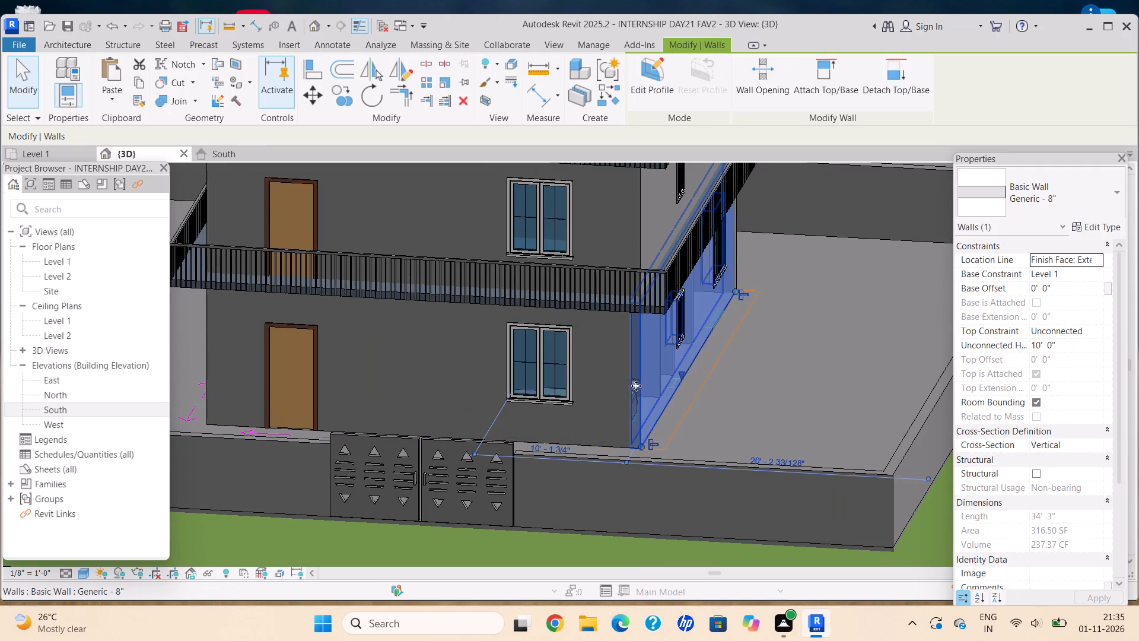
left_click(251, 79)
left_click(246, 109)
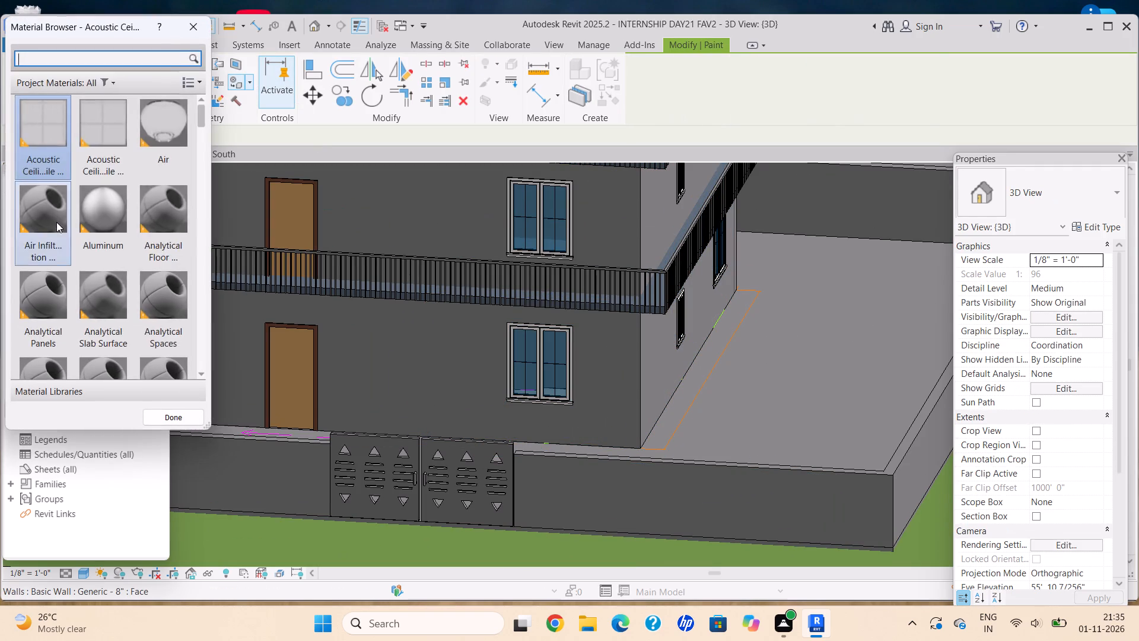
scroll(91, 217, "down", 1)
scroll(95, 223, "up", 1)
scroll(96, 225, "down", 4)
scroll(103, 231, "up", 1)
double_click(37, 199)
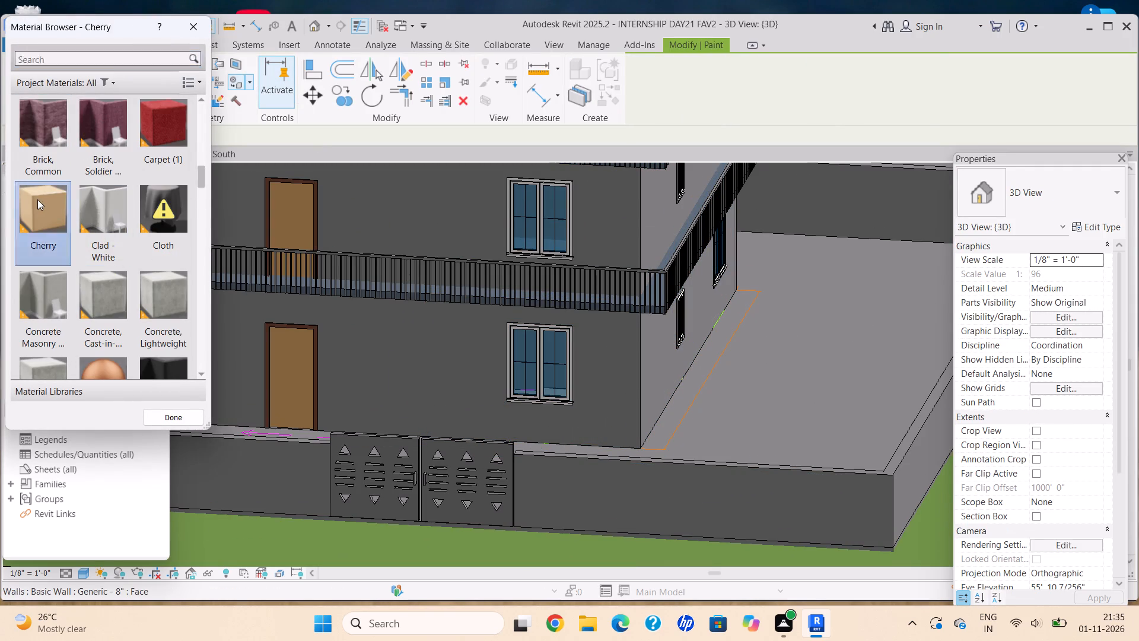
scroll(590, 369, "up", 5)
left_click(643, 364)
scroll(599, 194, "down", 1)
middle_click_drag(599, 196, 653, 404)
middle_click_drag(658, 421, 670, 446)
left_click(320, 486)
left_click(346, 325)
left_click(414, 323)
Paint the front wall faces of the third, fourth and top storeys with the Cherry material.
scroll(431, 300, "down", 1)
scroll(429, 300, "up", 1)
scroll(429, 300, "down", 1)
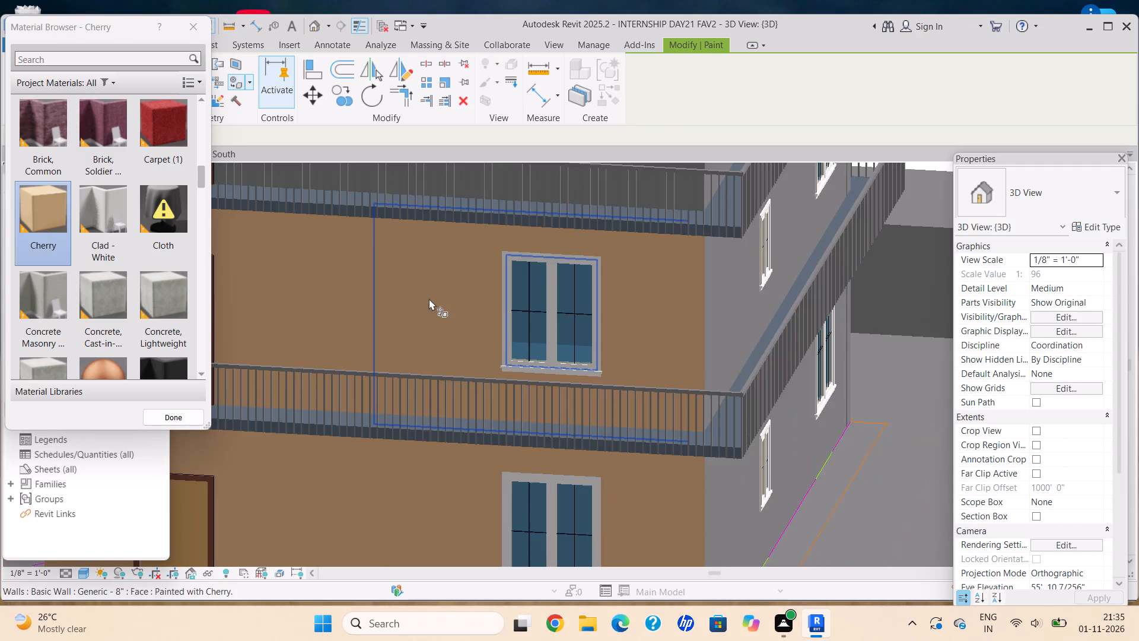
scroll(429, 299, "down", 3)
middle_click_drag(371, 235, 576, 453)
left_click(536, 370)
left_click(618, 367)
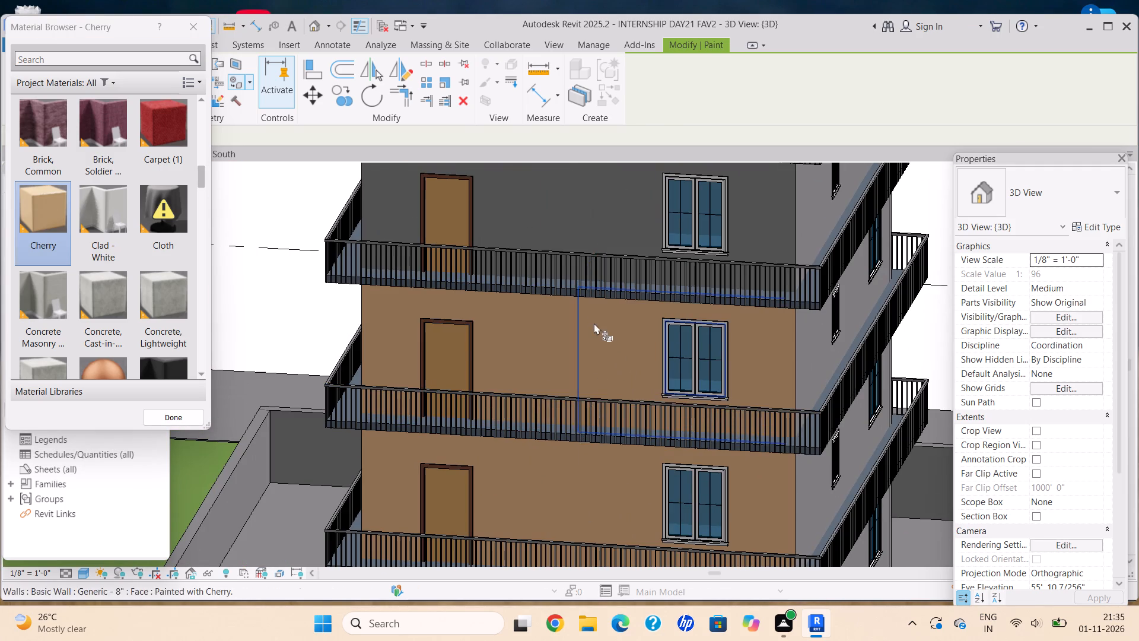
middle_click_drag(594, 342, 565, 491)
left_click(499, 369)
left_click(596, 380)
scroll(582, 440, "down", 5)
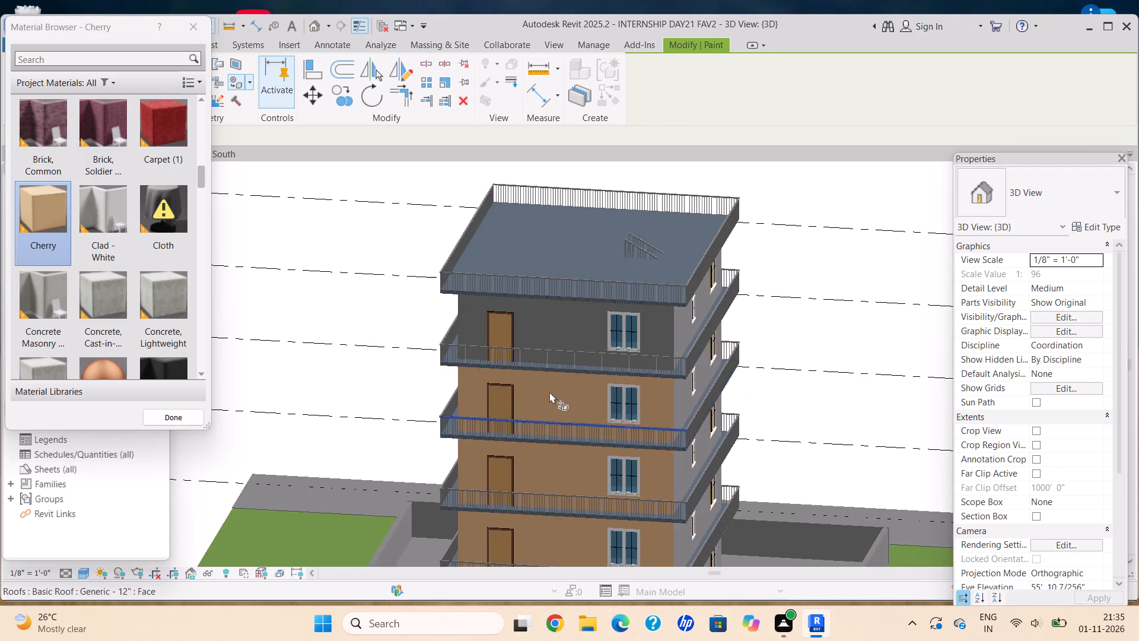
scroll(549, 325, "up", 3)
left_click(552, 327)
left_click(601, 329)
Paint the wall faces of all five storeys on the windowed side facing the paved area with Cherry.
scroll(620, 379, "down", 6)
middle_click_drag(632, 414, 625, 389)
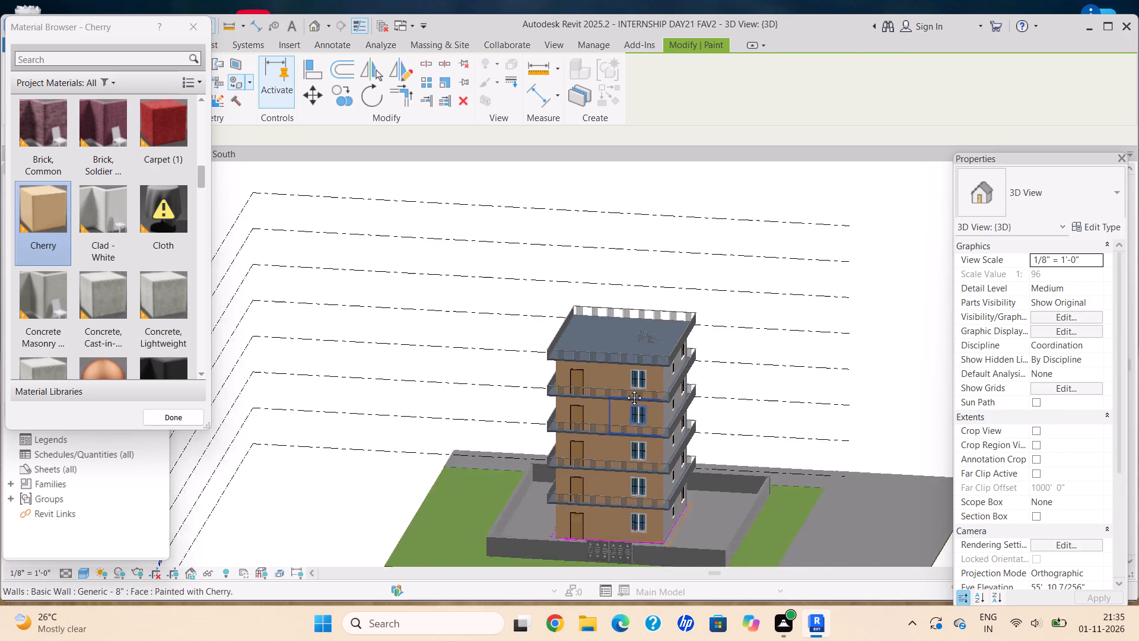
middle_click_drag(625, 389, 589, 253)
scroll(625, 389, "down", 4)
middle_click_drag(665, 373, 551, 361, "shift")
scroll(523, 300, "up", 11)
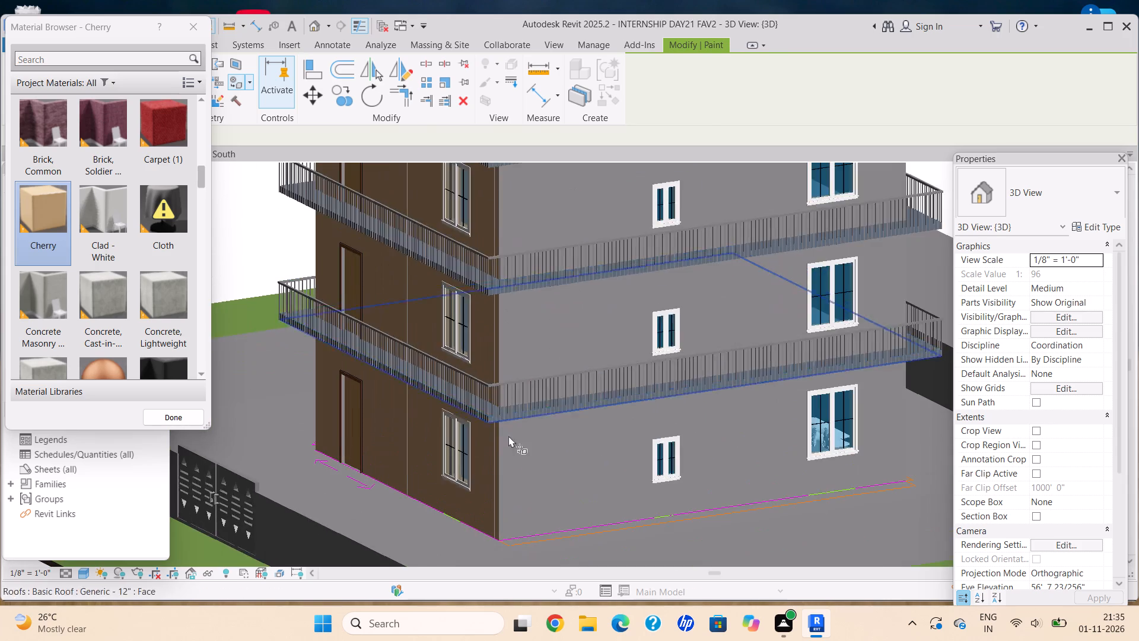
left_click_drag(530, 452, 530, 441)
left_click(558, 323)
middle_click_drag(581, 250, 589, 456)
scroll(585, 255, "down", 1)
middle_click_drag(589, 490, 589, 506)
scroll(589, 497, "up", 1)
left_click(591, 440)
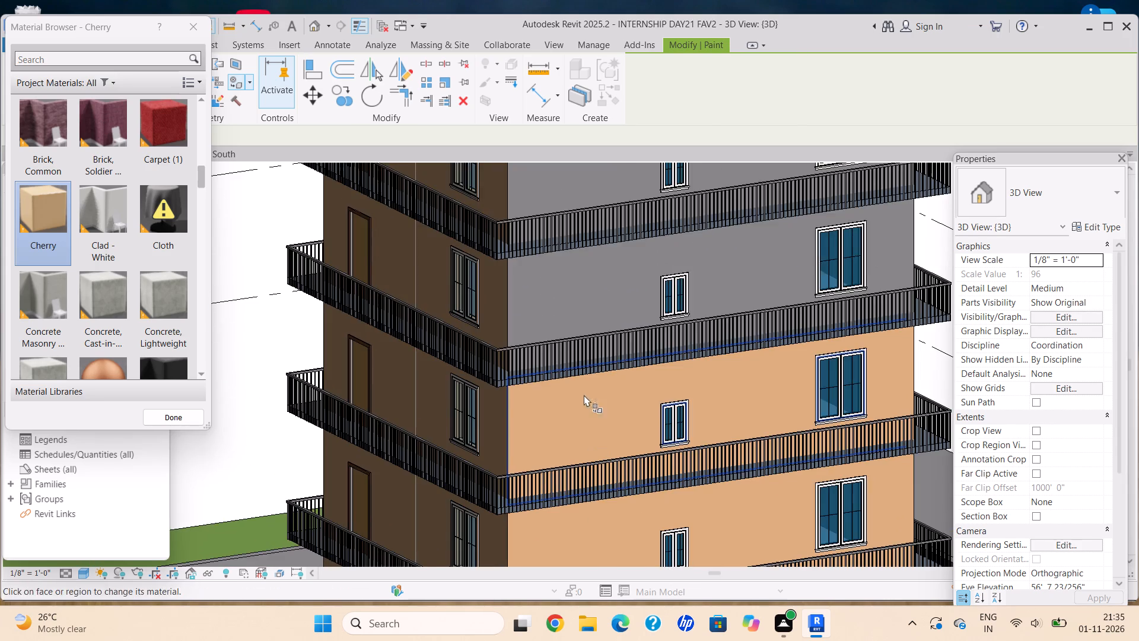
left_click(565, 271)
middle_click_drag(593, 265, 583, 448)
left_click(564, 345)
Paint the windowless rear wall faces of the second, third and fourth storeys with Cherry.
scroll(749, 395, "down", 7)
middle_click_drag(726, 412, 590, 265)
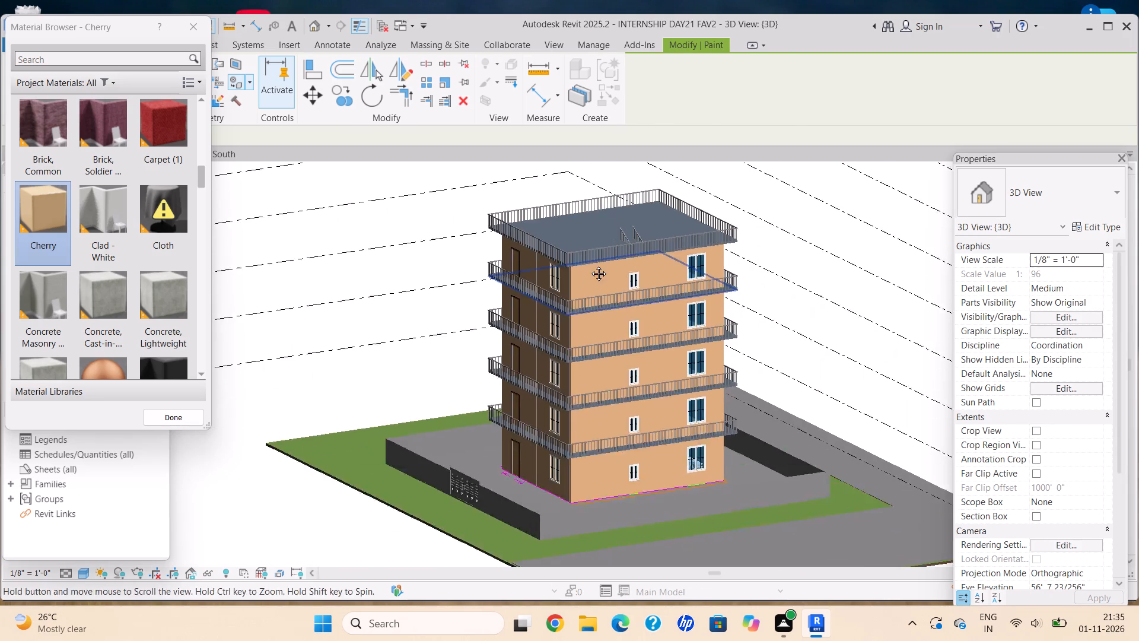
middle_click_drag(590, 265, 583, 262)
scroll(590, 265, "down", 2)
middle_click_drag(696, 353, 443, 306, "shift")
scroll(409, 283, "up", 8)
middle_click_drag(391, 275, 508, 345)
scroll(438, 510, "up", 3)
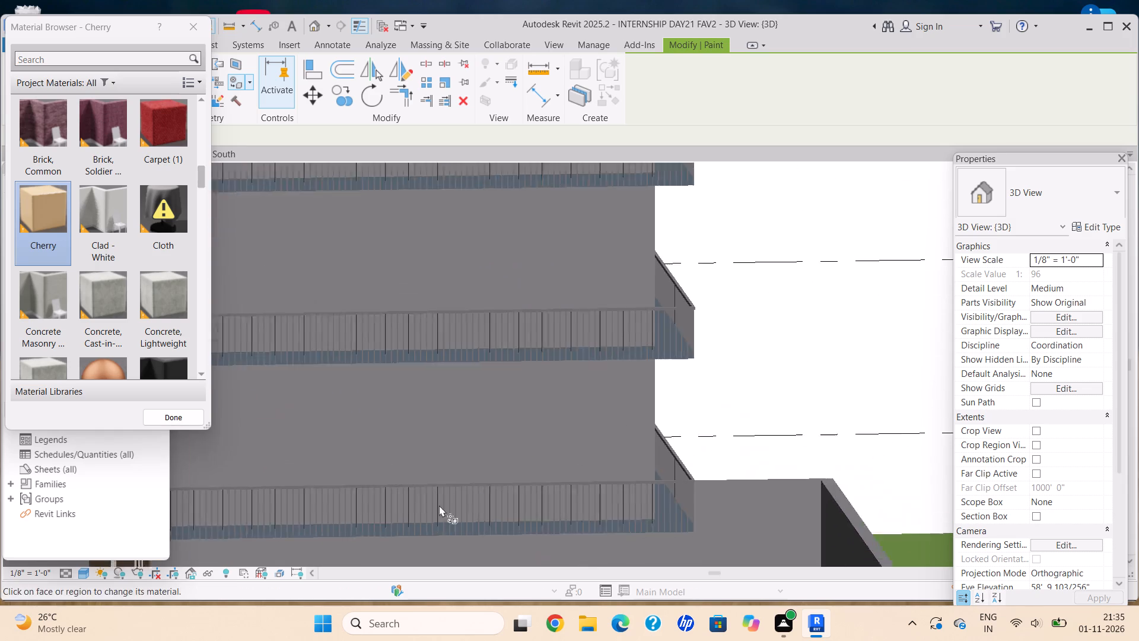
scroll(439, 505, "up", 1)
left_click(416, 434)
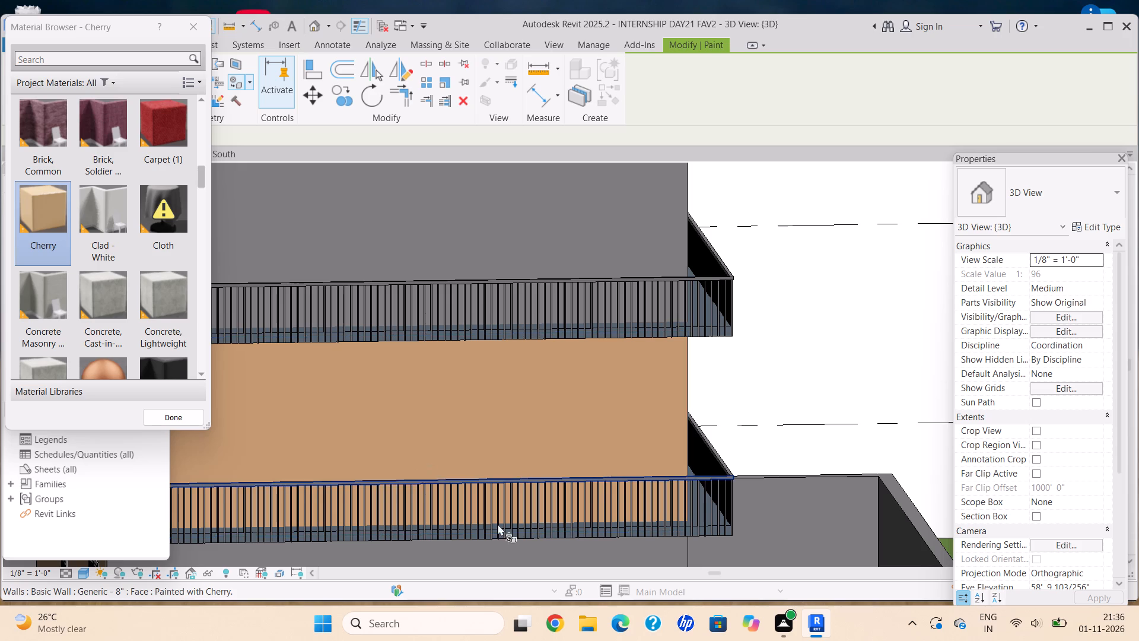
scroll(626, 409, "down", 5)
middle_click_drag(637, 404, 803, 504)
left_click(709, 418)
left_click(711, 318)
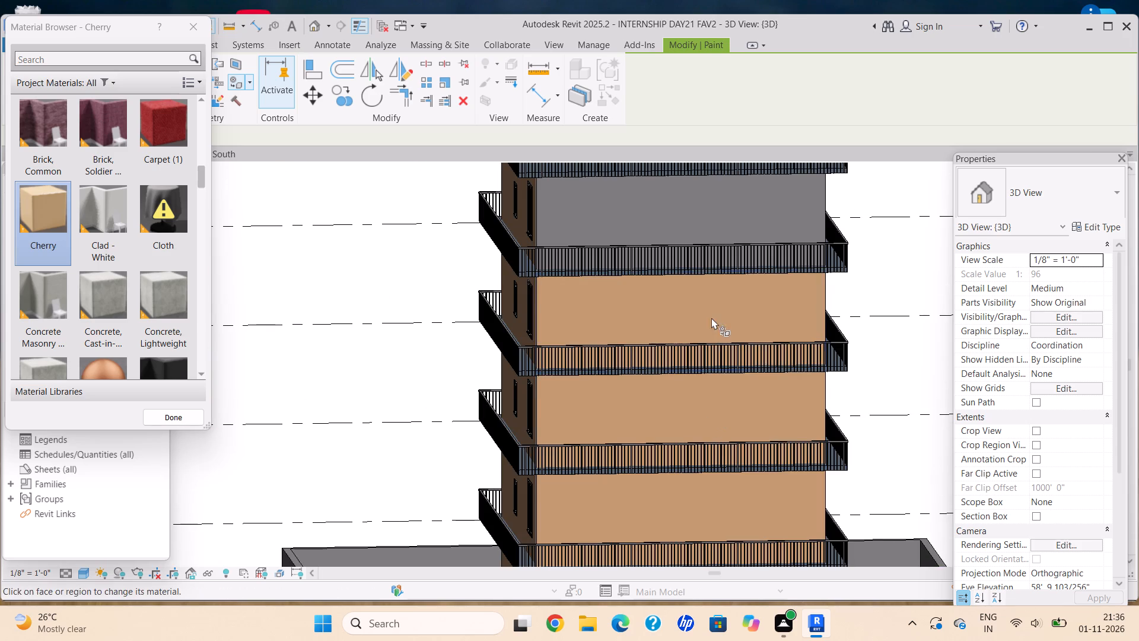
Paint the windowless rear wall faces of the ground and top storeys with Cherry.
scroll(720, 448, "down", 1)
middle_click_drag(699, 416, 575, 274)
scroll(596, 375, "up", 1)
scroll(604, 454, "up", 6)
left_click(603, 442)
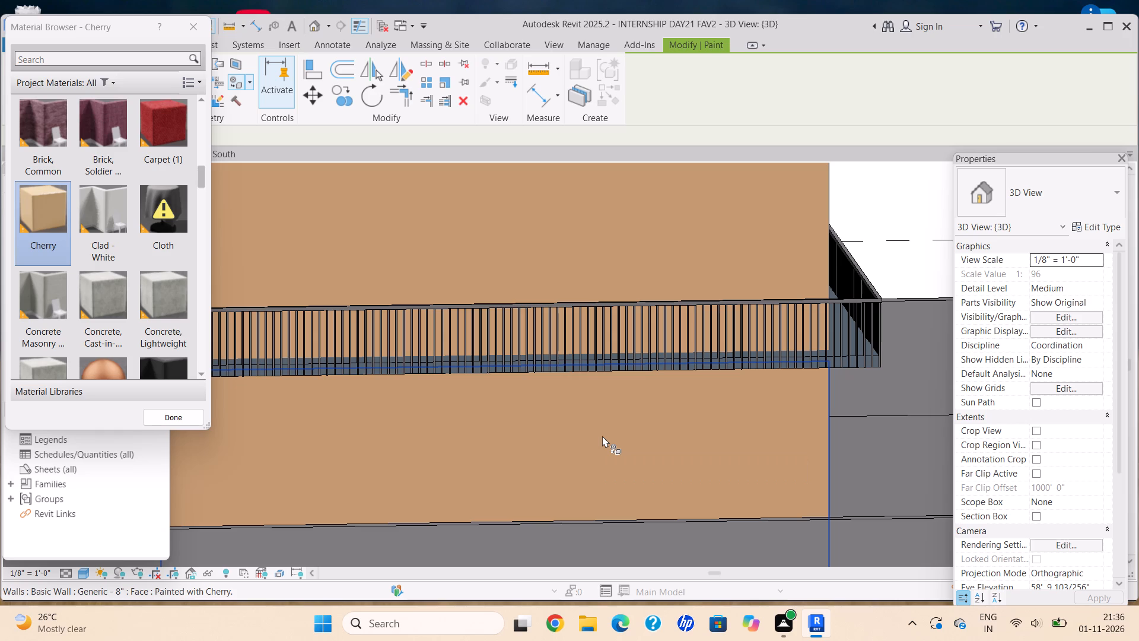
scroll(583, 415, "down", 12)
middle_click_drag(559, 369, 578, 402)
scroll(571, 261, "up", 2)
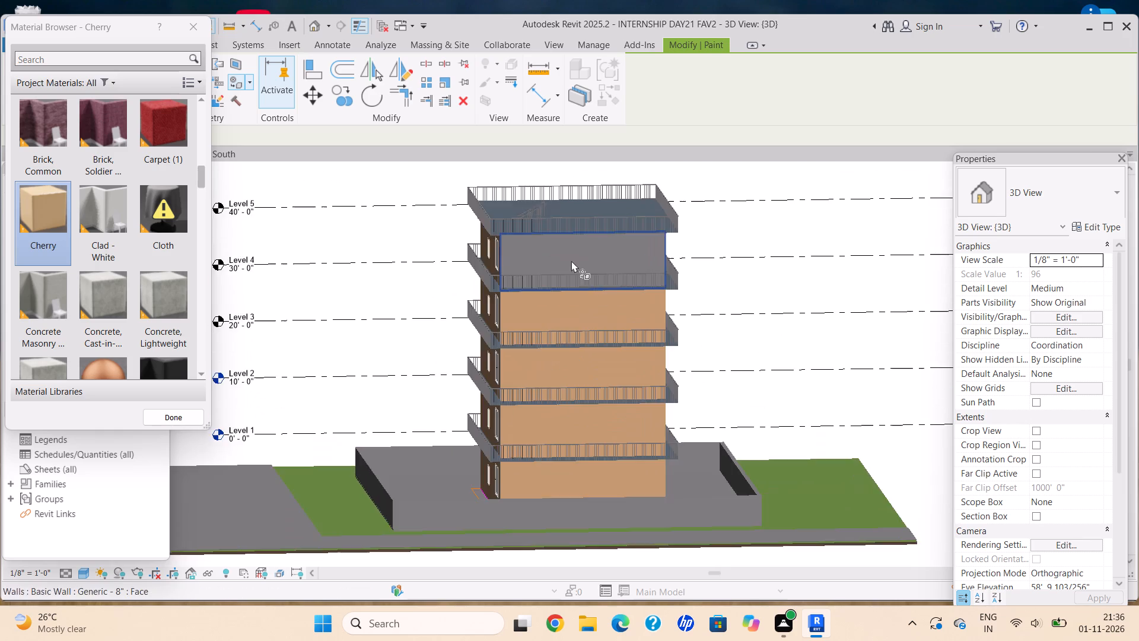
scroll(571, 261, "up", 3)
left_click(572, 246)
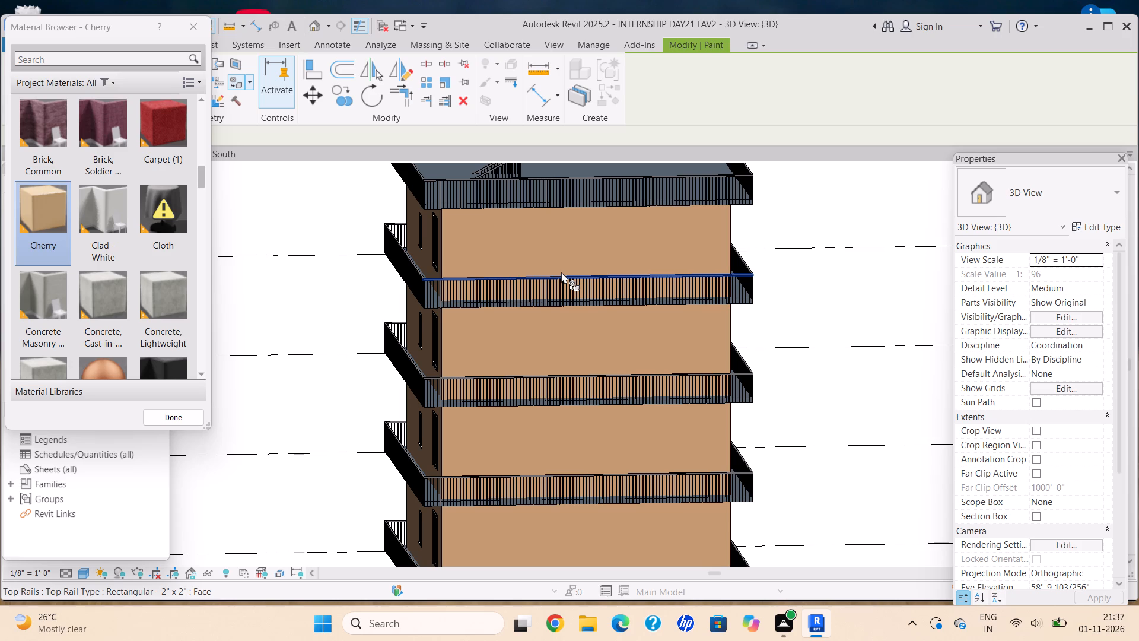
scroll(678, 518, "down", 1)
middle_click_drag(679, 516, 714, 471)
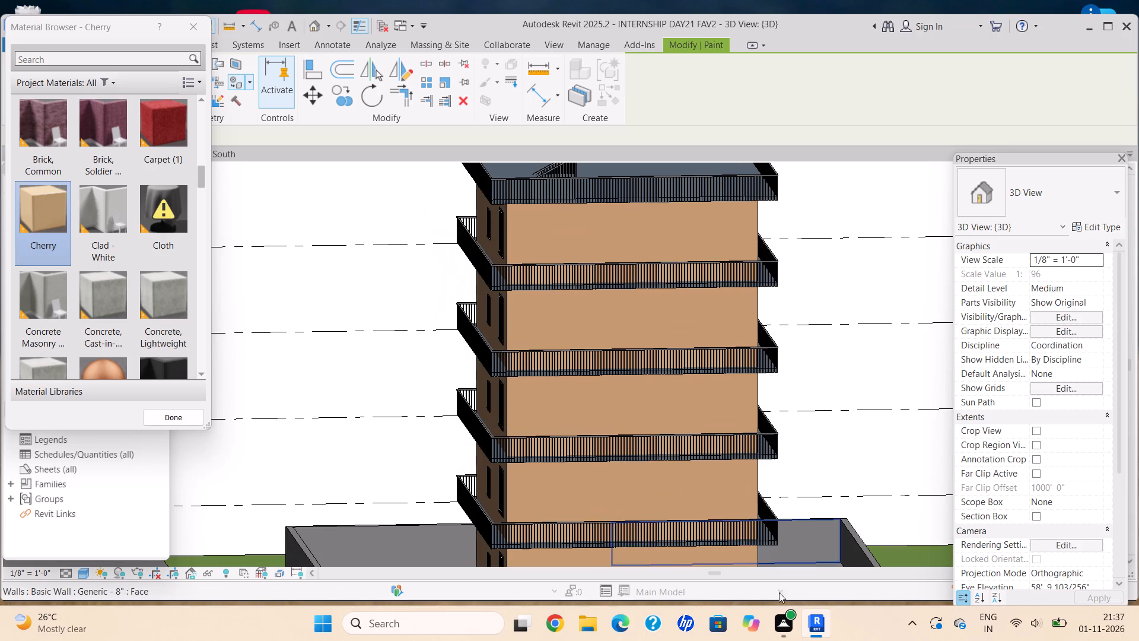
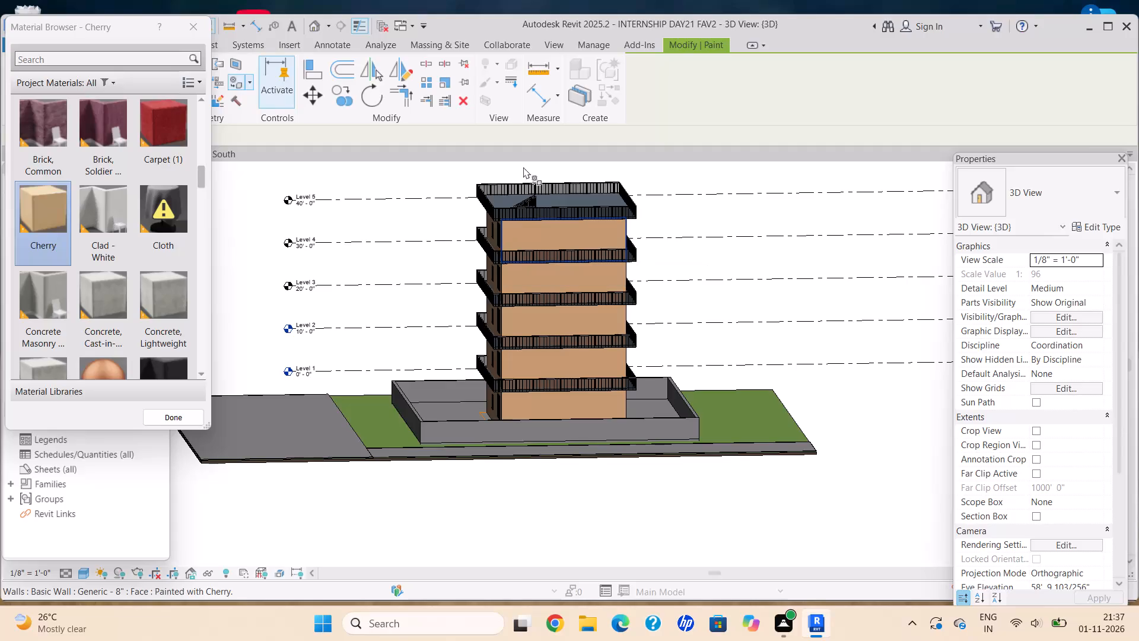
Paint the top face and the two adjoining edge faces of the lowest balcony slab with the Clad - White material.
scroll(425, 272, "up", 2)
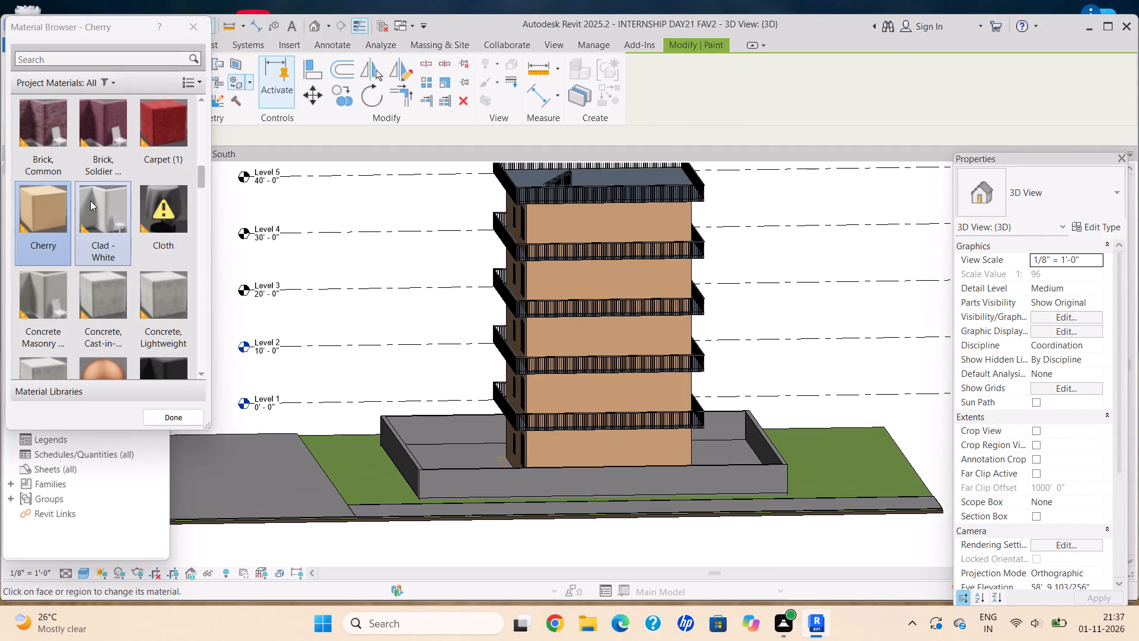
left_click_drag(88, 202, 87, 195)
scroll(916, 490, "up", 3)
scroll(739, 404, "down", 4)
middle_click_drag(688, 392, 647, 421, "shift")
scroll(596, 420, "up", 6)
scroll(660, 366, "up", 14)
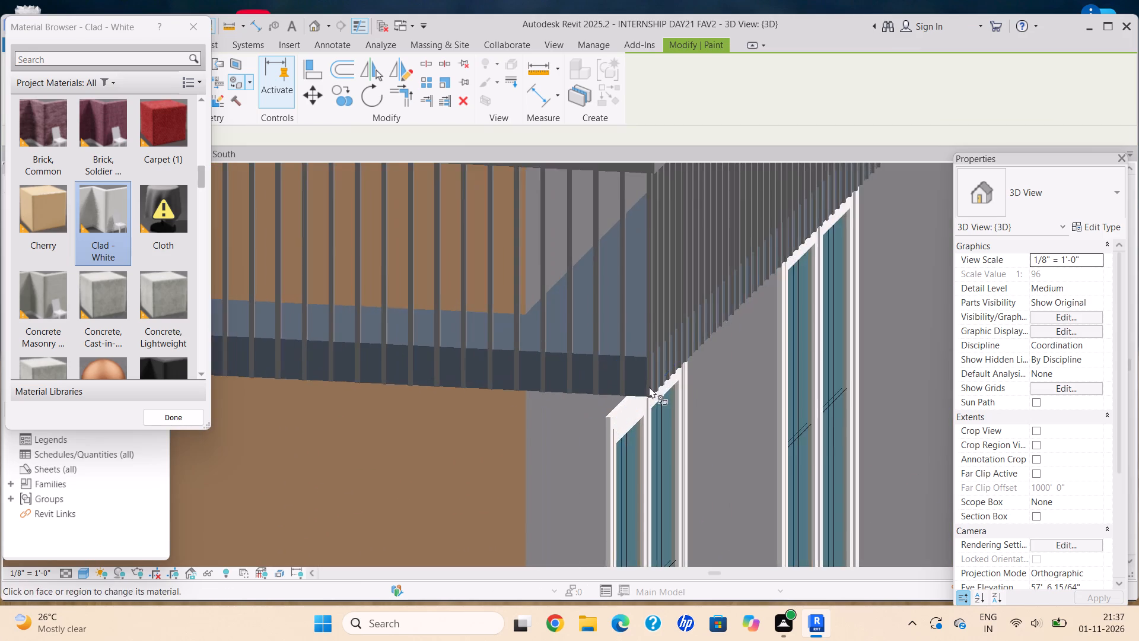
scroll(669, 380, "up", 13)
left_click(629, 367)
left_click(551, 373)
left_click(562, 224)
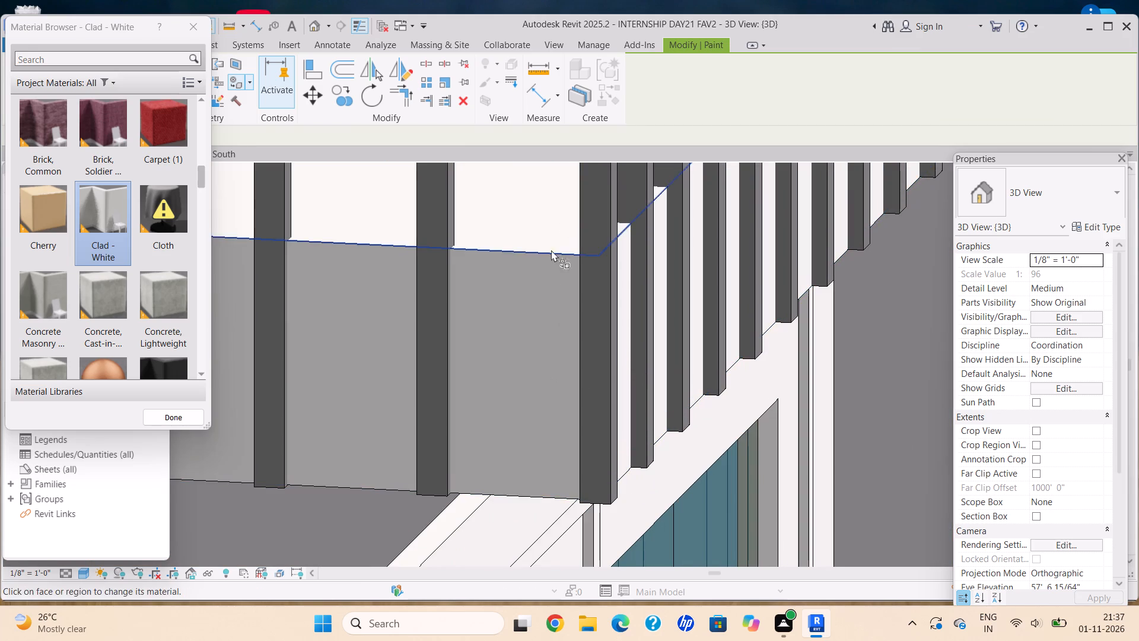
Paint the top face and the two adjoining edge faces of the second-lowest balcony slab with Clad - White.
scroll(547, 363, "down", 20)
scroll(547, 363, "down", 6)
middle_click_drag(534, 227, 612, 357)
scroll(610, 347, "up", 7)
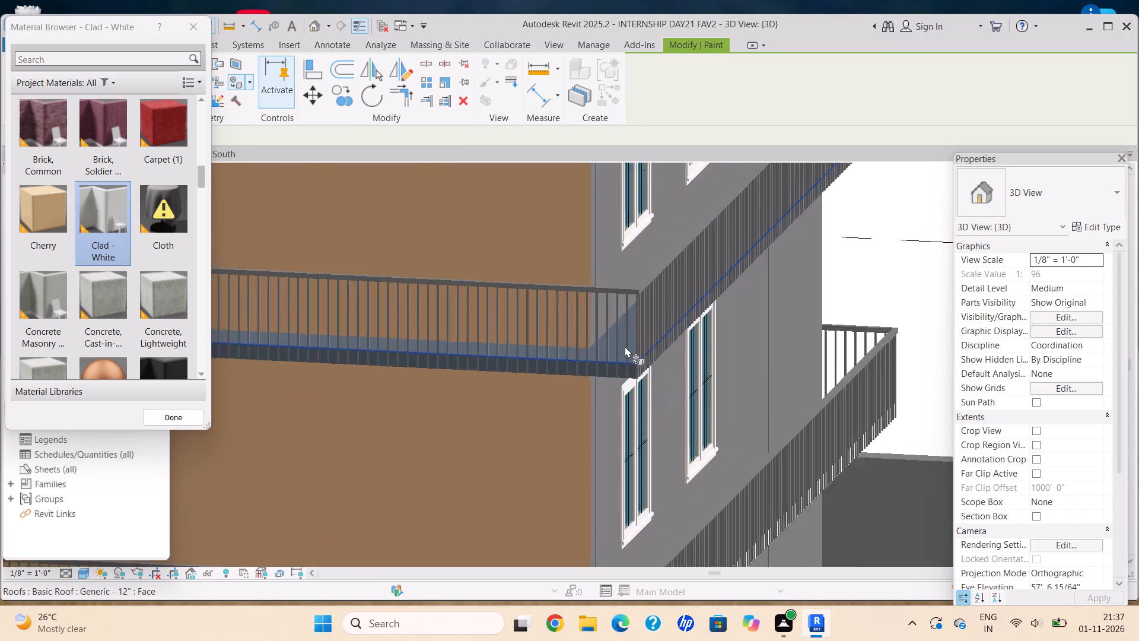
scroll(625, 346, "up", 17)
left_click(639, 385)
left_click(579, 385)
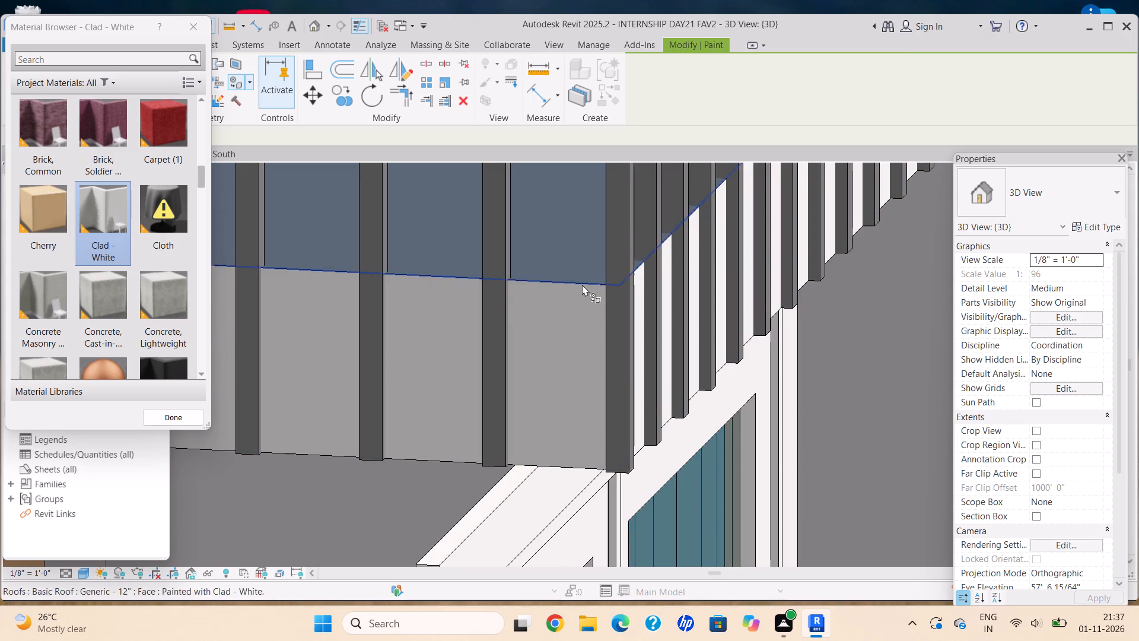
left_click(582, 284)
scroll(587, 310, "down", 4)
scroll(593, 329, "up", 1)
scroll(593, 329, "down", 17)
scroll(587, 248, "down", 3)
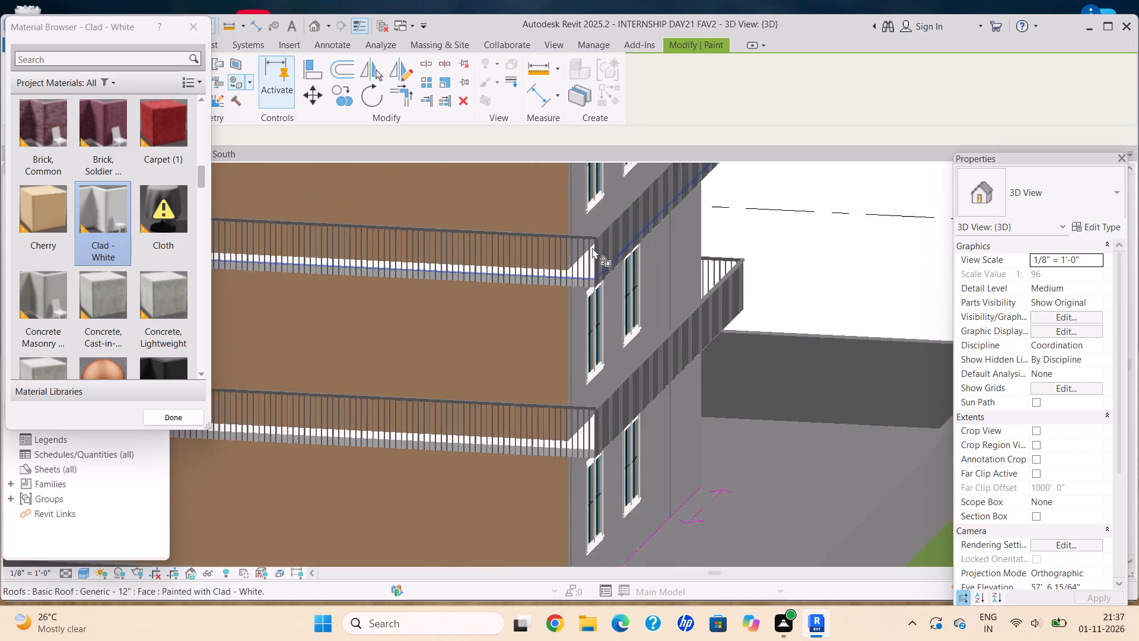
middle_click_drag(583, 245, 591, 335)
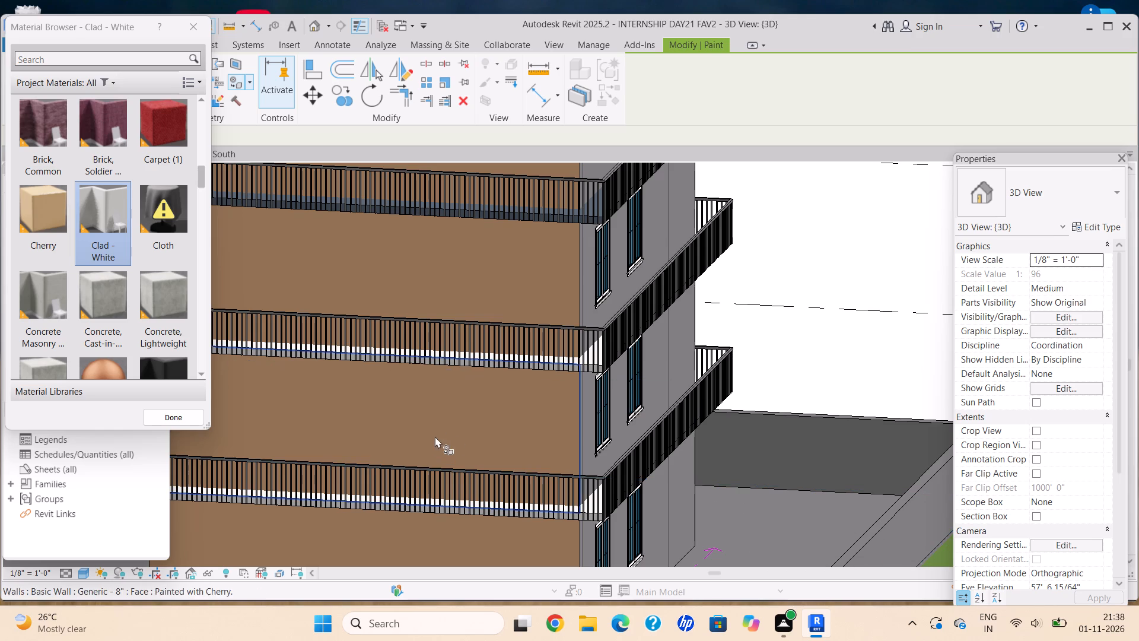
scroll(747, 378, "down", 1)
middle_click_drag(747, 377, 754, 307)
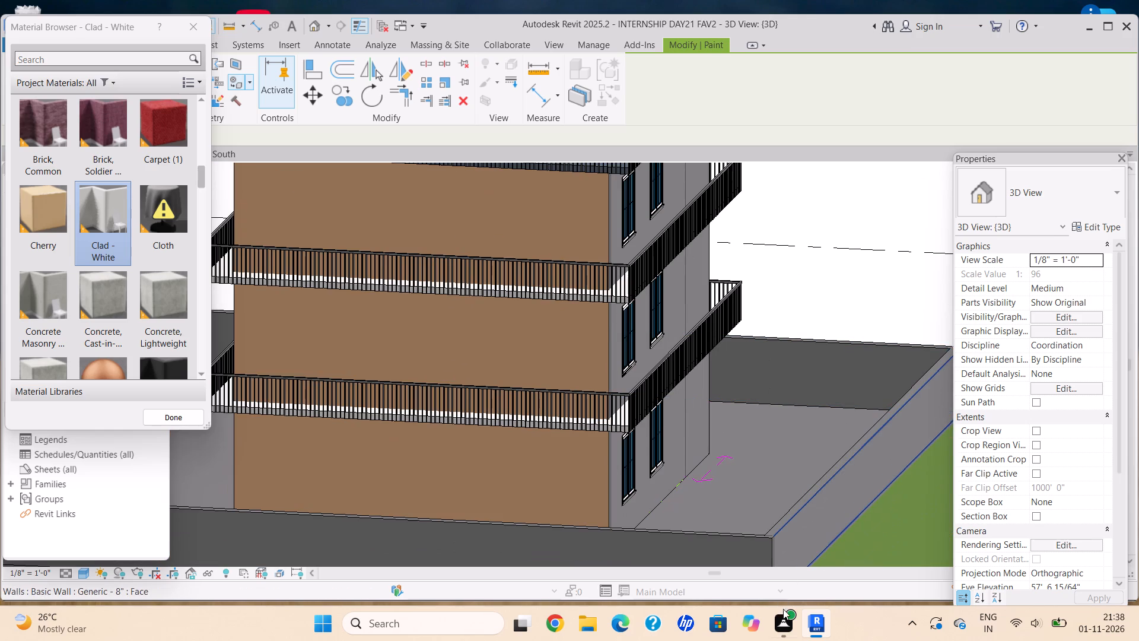
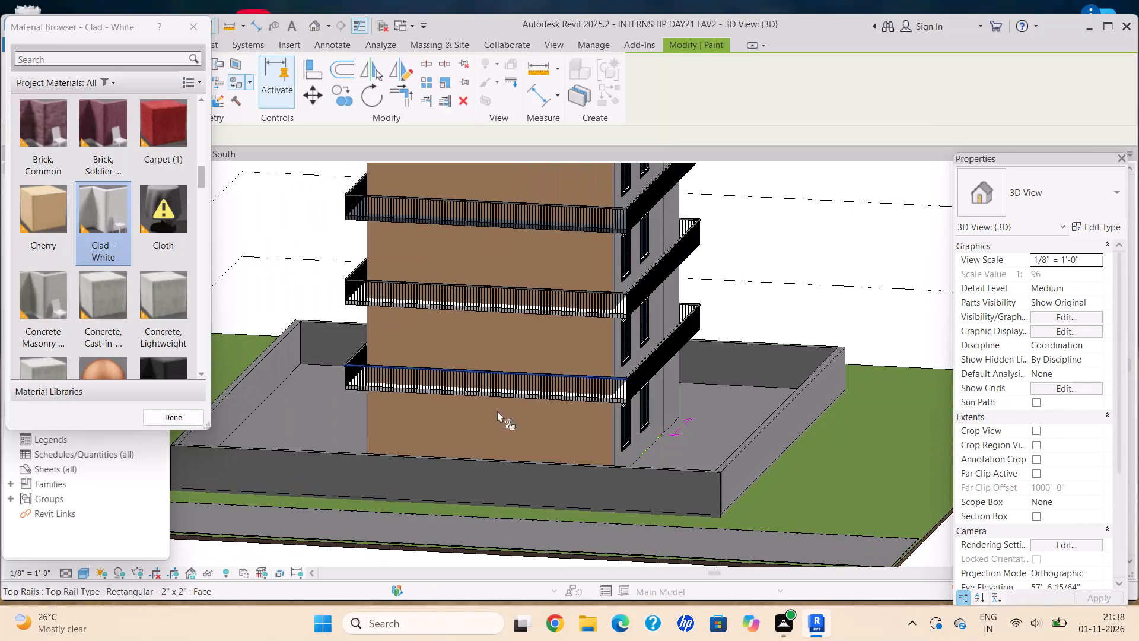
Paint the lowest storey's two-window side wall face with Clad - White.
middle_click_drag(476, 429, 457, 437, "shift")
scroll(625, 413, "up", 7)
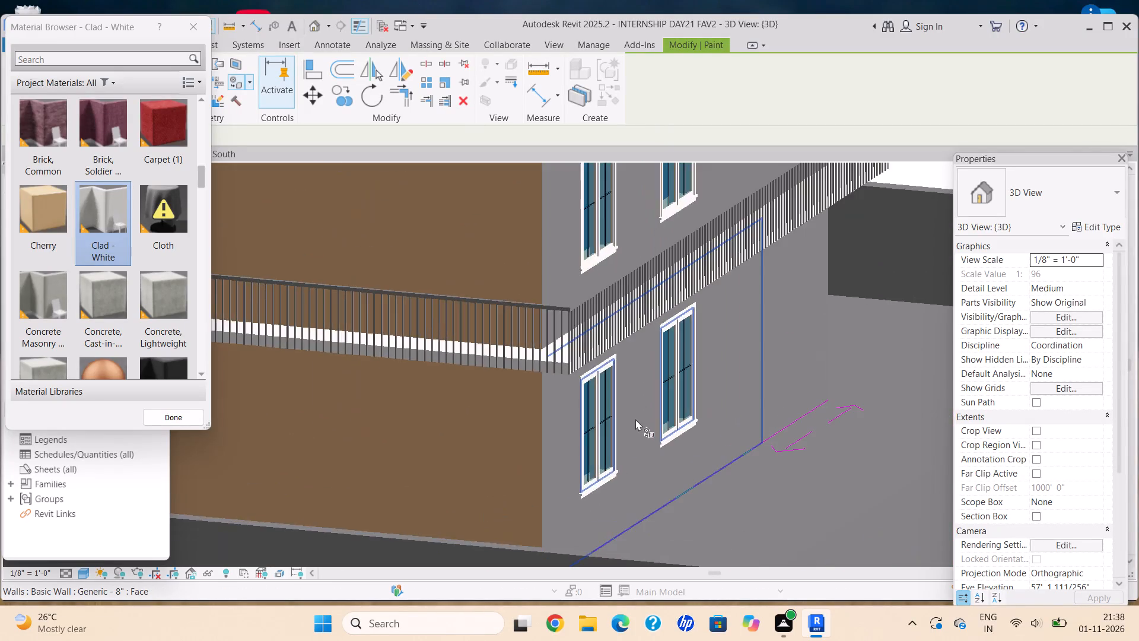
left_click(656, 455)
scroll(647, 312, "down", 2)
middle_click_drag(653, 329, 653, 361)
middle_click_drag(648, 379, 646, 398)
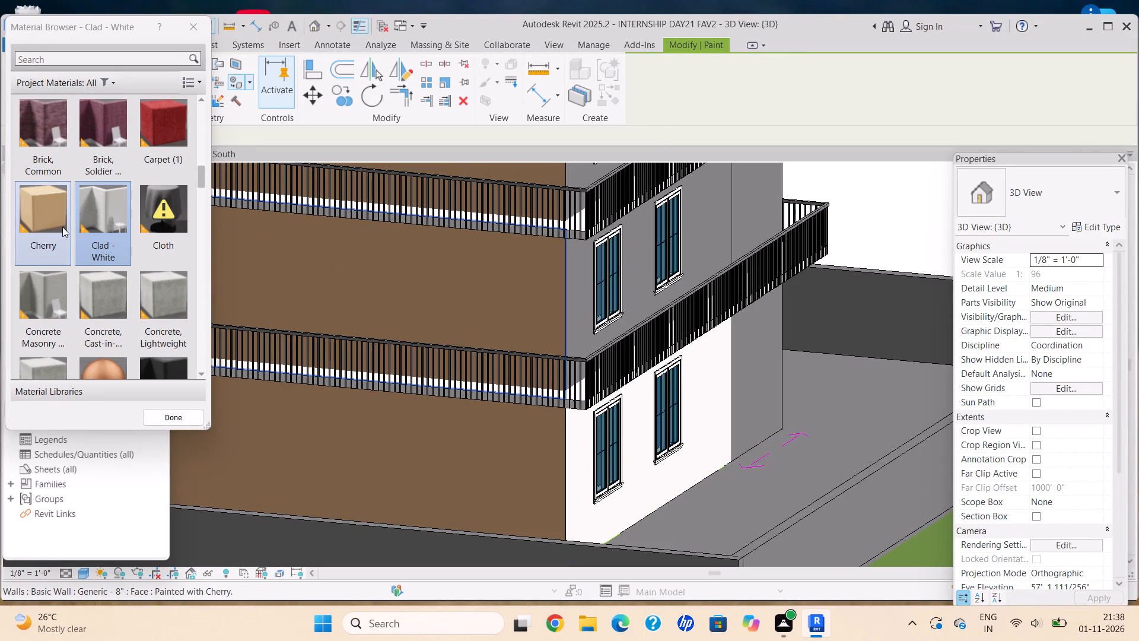
Paint both wall faces of the lowest two storeys on the two-window side with the Cherry material.
left_click(50, 208)
scroll(702, 440, "up", 6)
left_click(718, 455)
left_click(807, 416)
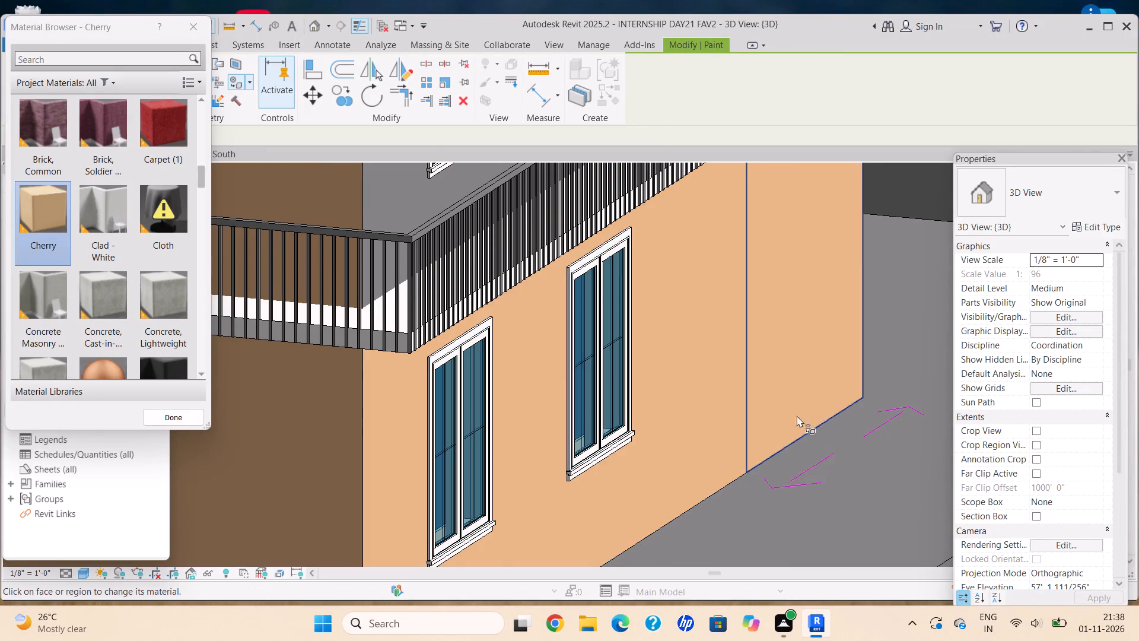
scroll(752, 407, "down", 8)
middle_click_drag(582, 230, 587, 335)
scroll(771, 355, "up", 6)
left_click(720, 291)
left_click(614, 320)
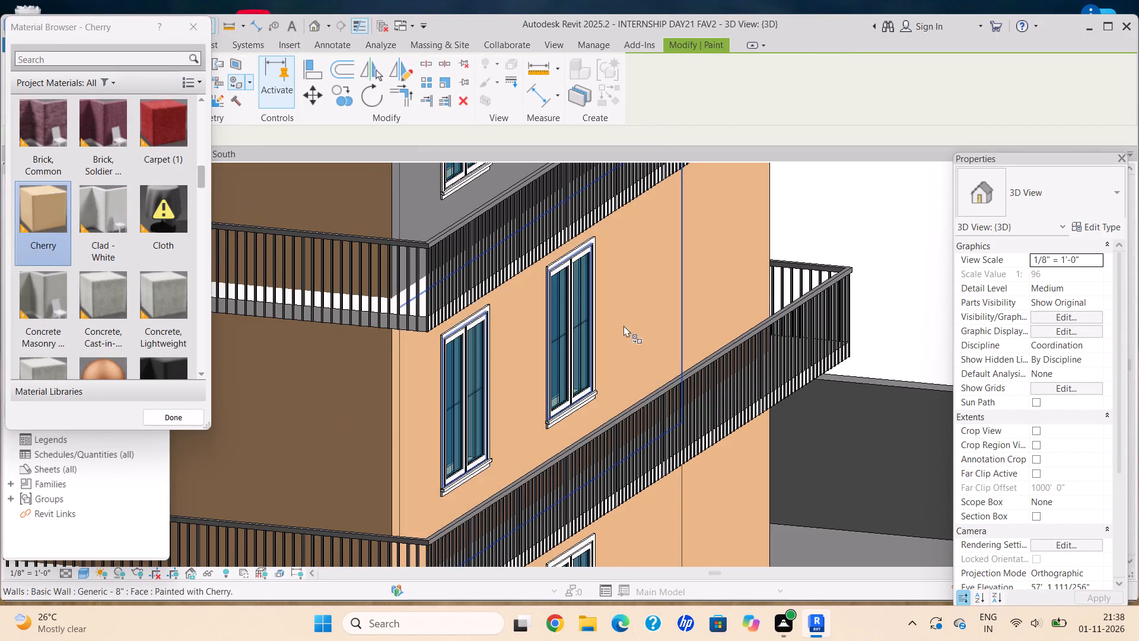
Paint both wall faces of the third and fourth storeys on the same two-window side with Cherry.
scroll(624, 337, "down", 7)
middle_click_drag(530, 214, 538, 324)
scroll(651, 337, "up", 6)
left_click(619, 323)
left_click(670, 292)
scroll(664, 302, "down", 6)
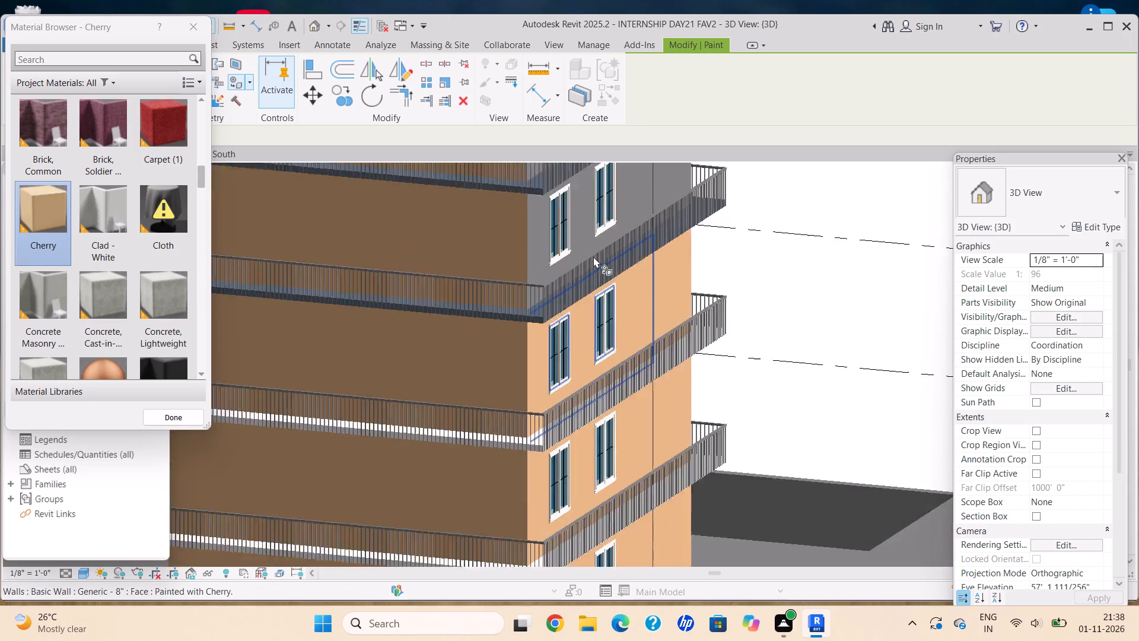
middle_click_drag(584, 234, 606, 317)
scroll(637, 301, "up", 6)
left_click(667, 282)
left_click(739, 253)
Paint both wall faces of the top storey on the two-window side with Cherry.
scroll(726, 256, "down", 6)
middle_click_drag(688, 227, 698, 461)
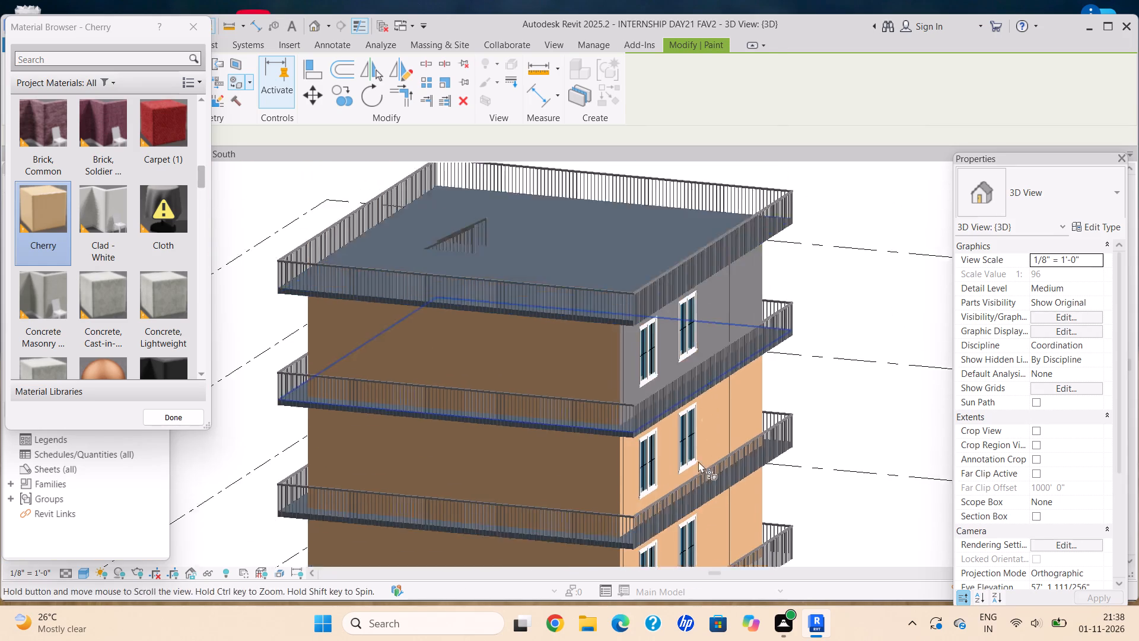
middle_click_drag(698, 461, 698, 455)
scroll(673, 370, "up", 3)
left_click(685, 407)
left_click(815, 358)
scroll(769, 366, "up", 5)
left_click(770, 363)
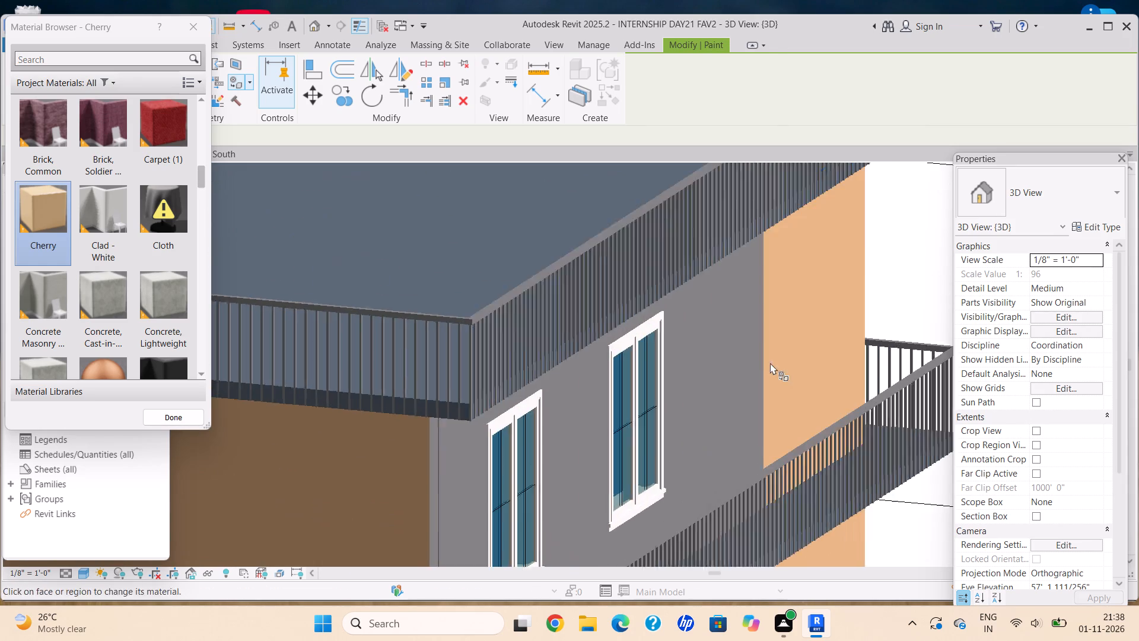
left_click(681, 367)
Examine the building's other facades, balcony slabs and boundary wall for surfaces that still need paint.
scroll(692, 367, "down", 11)
middle_click_drag(699, 367, 591, 385, "shift")
middle_click_drag(532, 382, 514, 376, "shift")
middle_click_drag(603, 347, 225, 211)
scroll(510, 288, "up", 1)
middle_click_drag(428, 304, 308, 326, "shift")
middle_click_drag(457, 299, 444, 296)
middle_click_drag(398, 290, 349, 290)
middle_click_drag(547, 343, 311, 351, "shift")
scroll(325, 350, "up", 1, "shift")
middle_click_drag(545, 295, 552, 204)
scroll(552, 202, "down", 1)
middle_click_drag(677, 291, 498, 310)
middle_click_drag(405, 341, 693, 243)
middle_click_drag(384, 307, 589, 240)
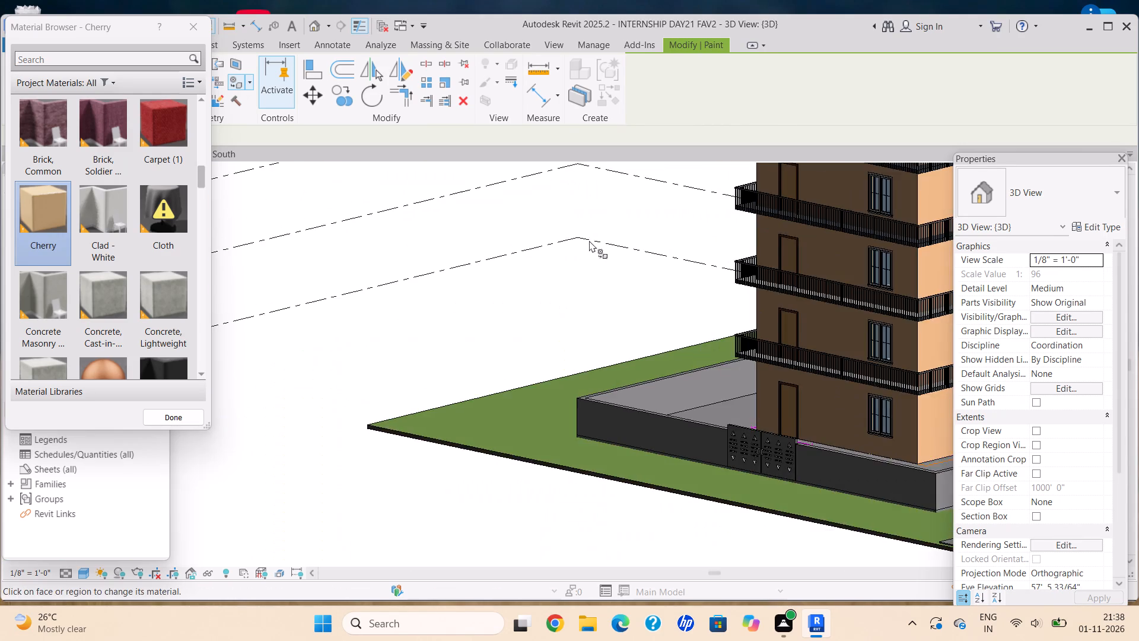
scroll(617, 254, "up", 1)
middle_click_drag(612, 255, 396, 263)
middle_click_drag(572, 285, 308, 292, "shift")
scroll(341, 292, "up", 1, "shift")
scroll(402, 302, "up", 8)
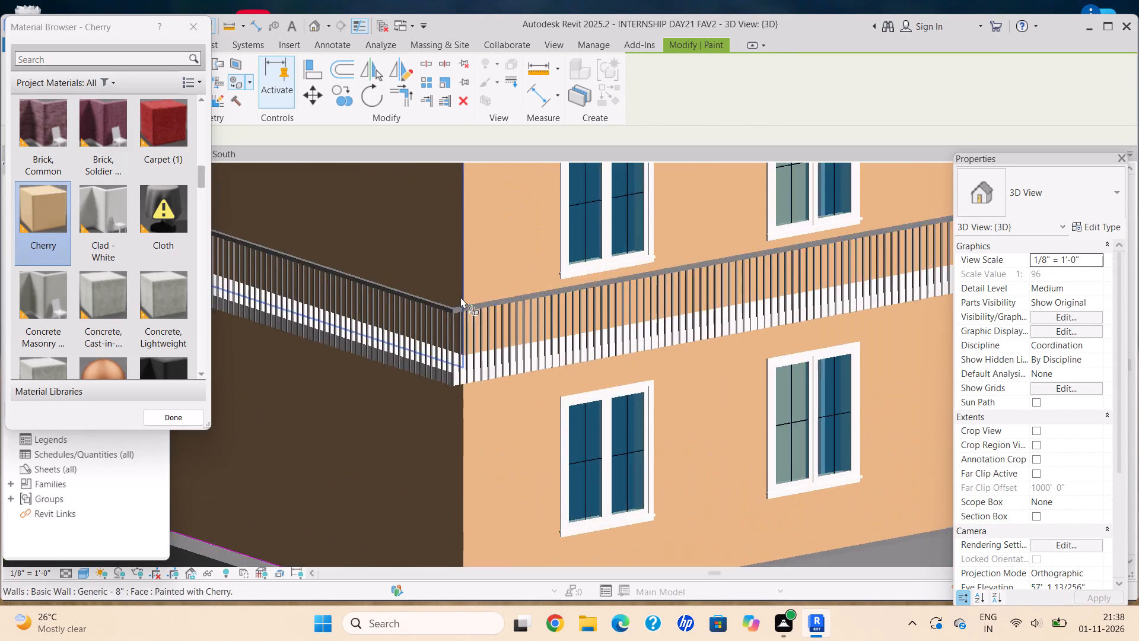
scroll(349, 353, "down", 6)
scroll(353, 354, "up", 1)
scroll(379, 331, "down", 9)
middle_click_drag(329, 298, 634, 316)
middle_click_drag(389, 344, 651, 305, "shift")
middle_click_drag(657, 305, 686, 304)
middle_click(424, 332, "shift")
scroll(459, 334, "up", 1)
middle_click_drag(434, 337, 301, 350)
middle_click_drag(451, 361, 426, 355, "shift")
Paint the front boundary wall on both sides of the gate and the inner rear and road-side wall faces with Clad - White.
left_click(94, 203)
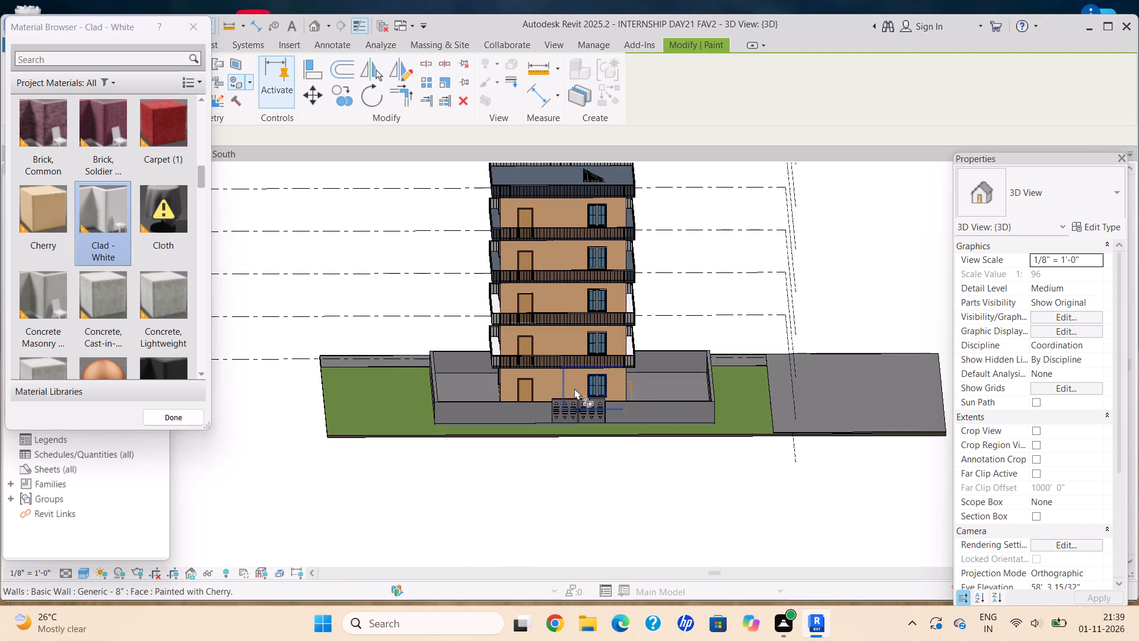
scroll(662, 423, "up", 2)
scroll(676, 418, "down", 1)
scroll(676, 418, "up", 5)
left_click(621, 410)
left_click(365, 390)
left_click(661, 294)
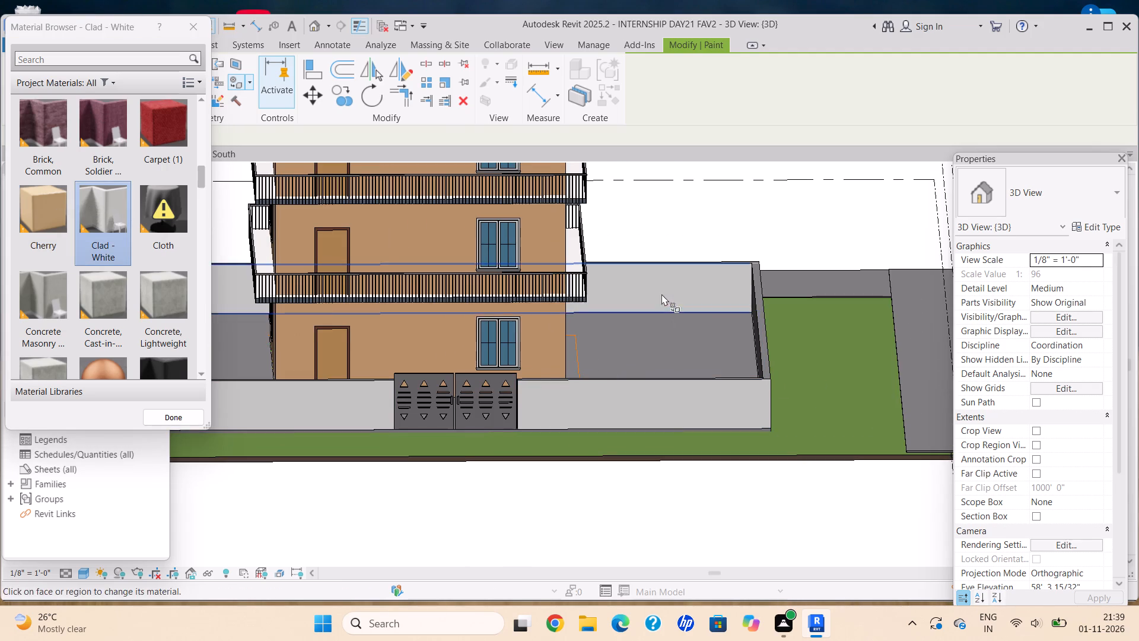
scroll(758, 339, "up", 10)
left_click(749, 351)
Paint the inner face of the boundary side wall farthest from the road with Clad - White.
scroll(521, 376, "down", 2)
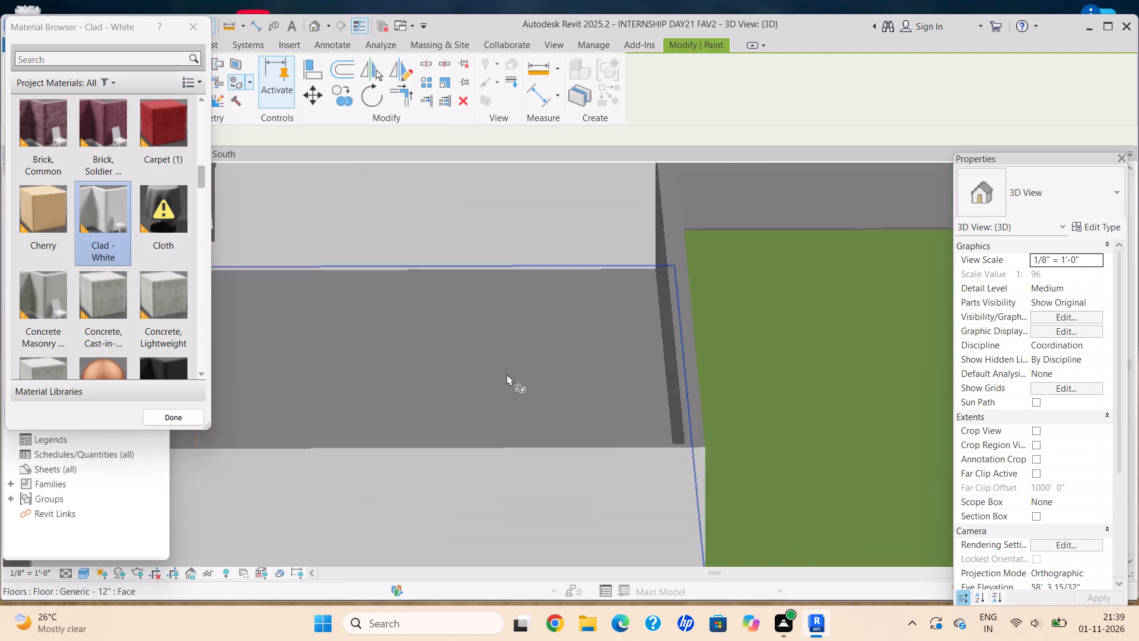
scroll(507, 374, "down", 8)
middle_click_drag(383, 288, 582, 312)
middle_click_drag(613, 314, 656, 314)
middle_click_drag(342, 318, 700, 323)
scroll(450, 342, "up", 6)
scroll(585, 402, "up", 3)
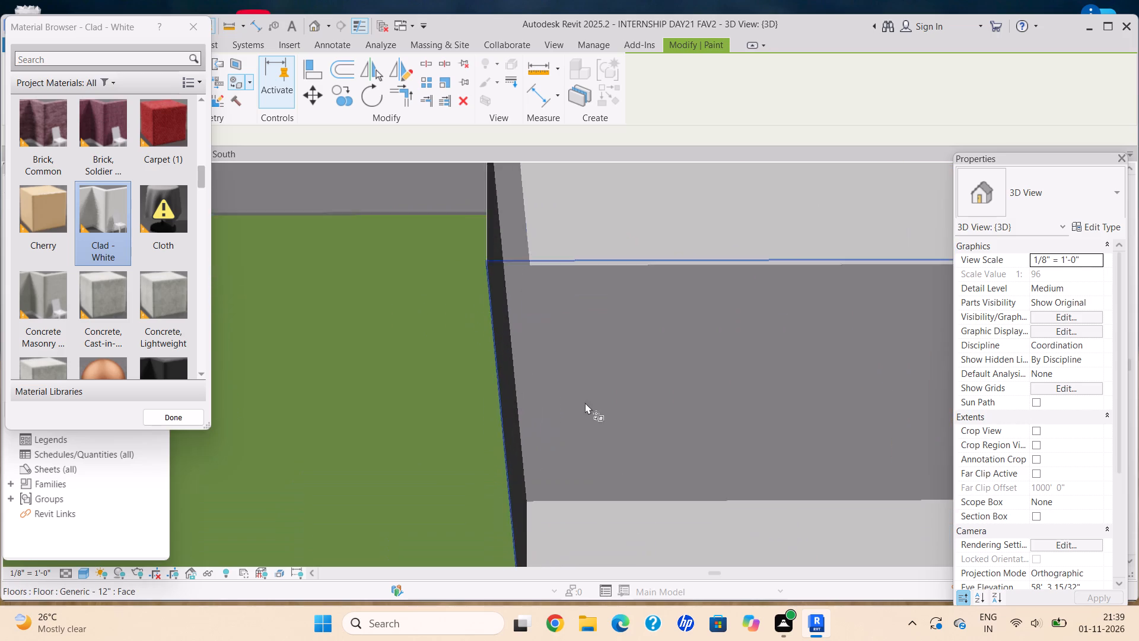
scroll(585, 402, "up", 1)
scroll(583, 417, "down", 11)
middle_click_drag(607, 410, 590, 408, "shift")
middle_click_drag(578, 400, 571, 389, "shift")
scroll(583, 376, "up", 5)
left_click(621, 411)
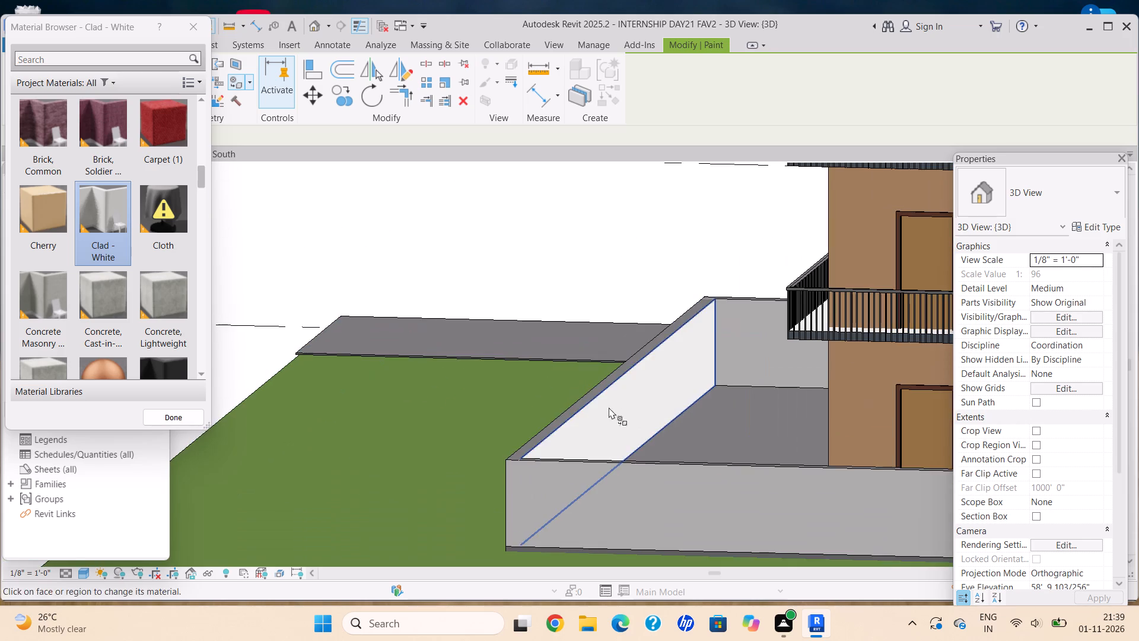
Paint the outer face of the road-side boundary wall with Clad - White.
scroll(546, 394, "down", 12)
middle_click_drag(532, 358, 557, 350, "shift")
middle_click(558, 350, "shift")
scroll(832, 407, "up", 3)
scroll(833, 408, "down", 1)
scroll(833, 408, "up", 2)
middle_click_drag(727, 413, 606, 414, "shift")
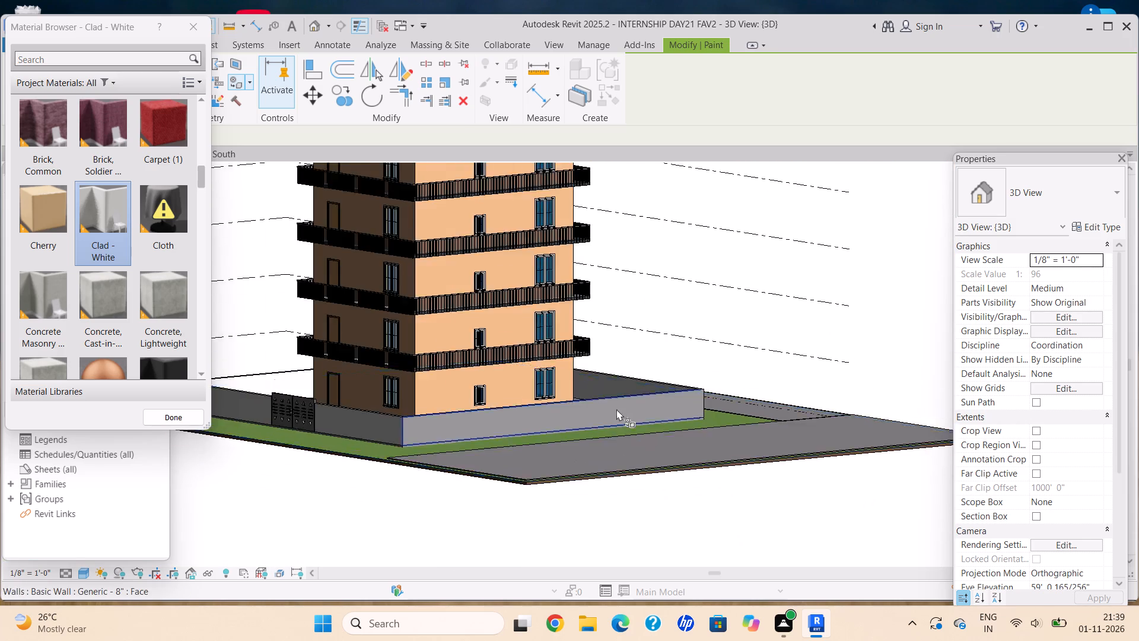
scroll(616, 409, "up", 5)
left_click(555, 419)
Paint the outer face of the boundary side wall opposite the road with Clad - White.
scroll(555, 419, "down", 7)
middle_click_drag(489, 366, 790, 400, "shift")
scroll(413, 390, "up", 5)
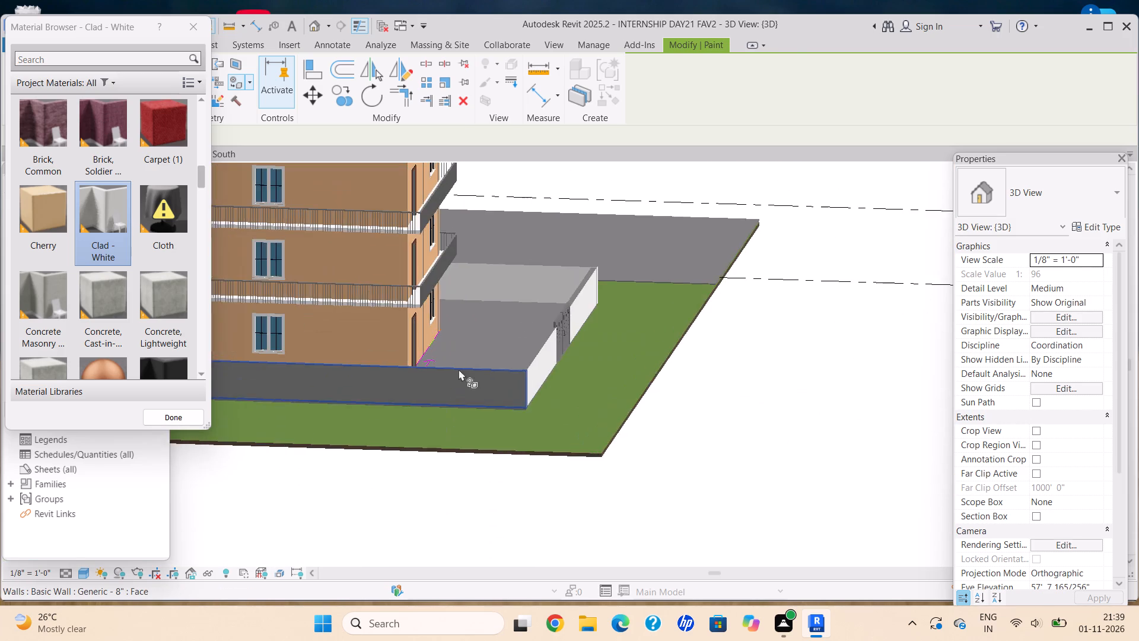
scroll(498, 394, "up", 3)
left_click(501, 393)
Review the whole building and its boundary wall for remaining unpainted surfaces.
scroll(517, 390, "down", 12)
middle_click_drag(550, 391, 426, 375, "shift")
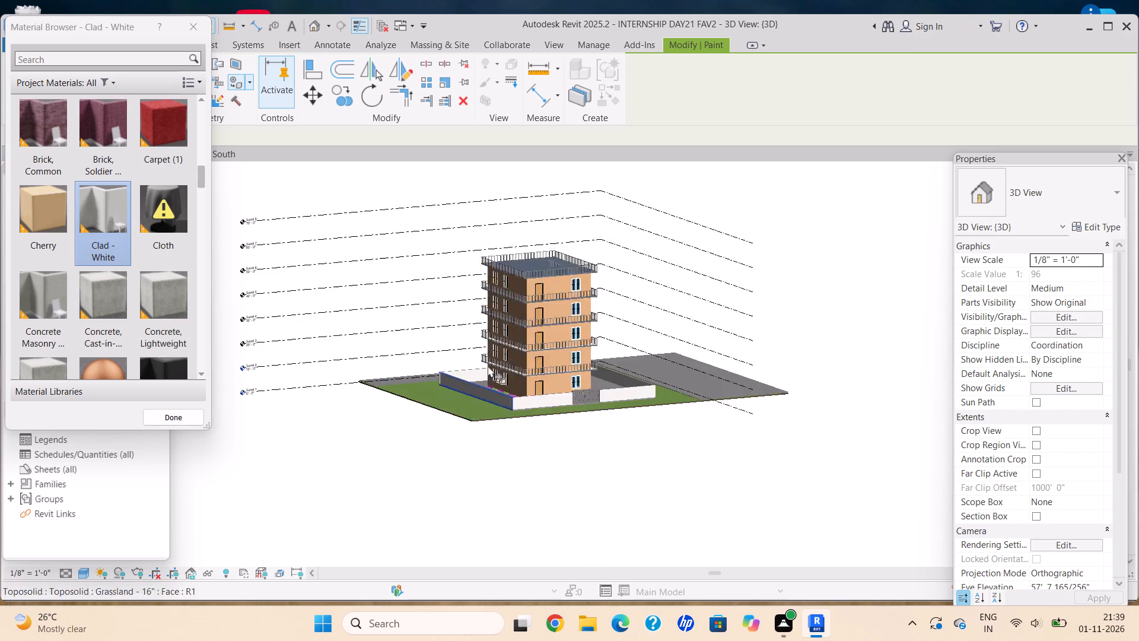
scroll(546, 364, "up", 7)
middle_click_drag(651, 406, 609, 405, "shift")
scroll(628, 405, "down", 4)
middle_click_drag(620, 369, 620, 357)
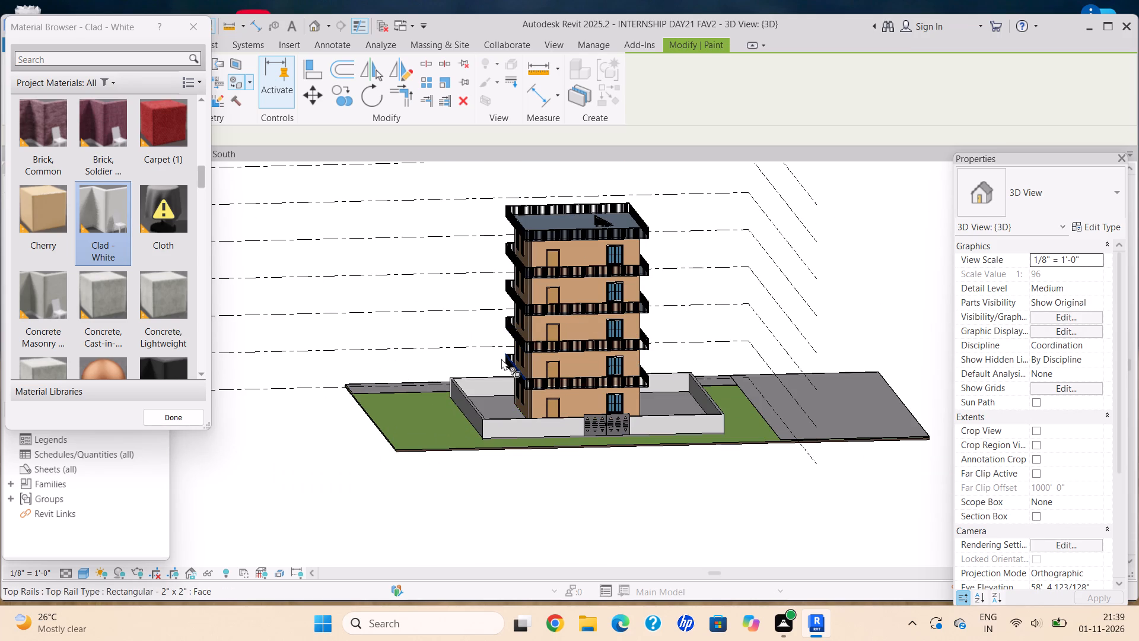
scroll(599, 262, "up", 1)
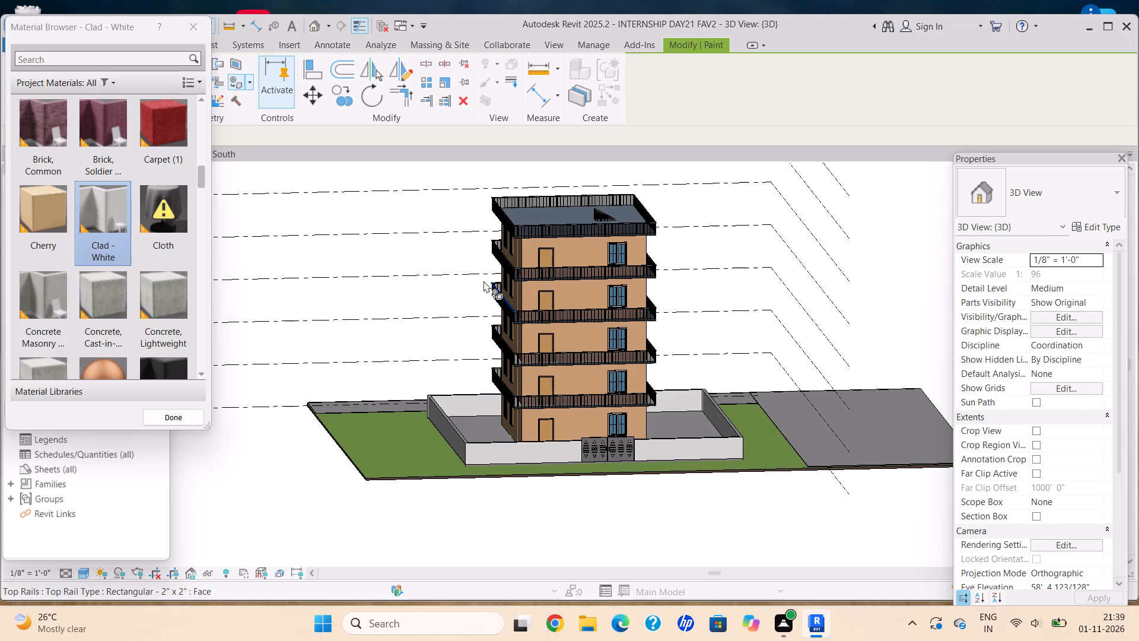
middle_click_drag(440, 234, 381, 233)
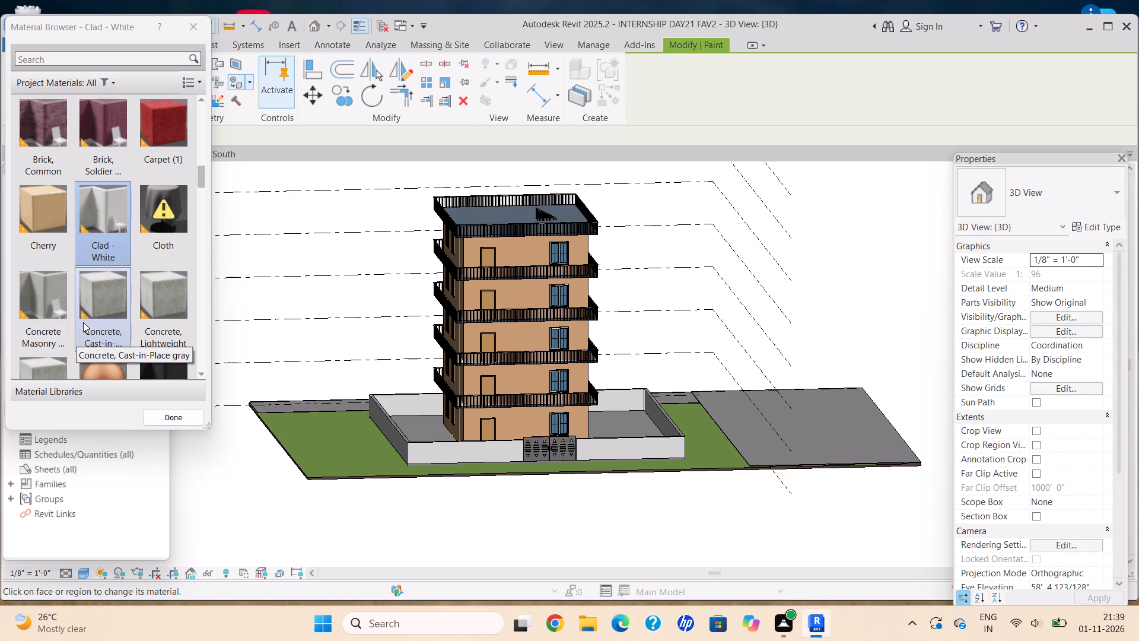
Paint the gate-side and road-side edge faces of the lowest balcony slab with Clad - White.
scroll(725, 260, "up", 6)
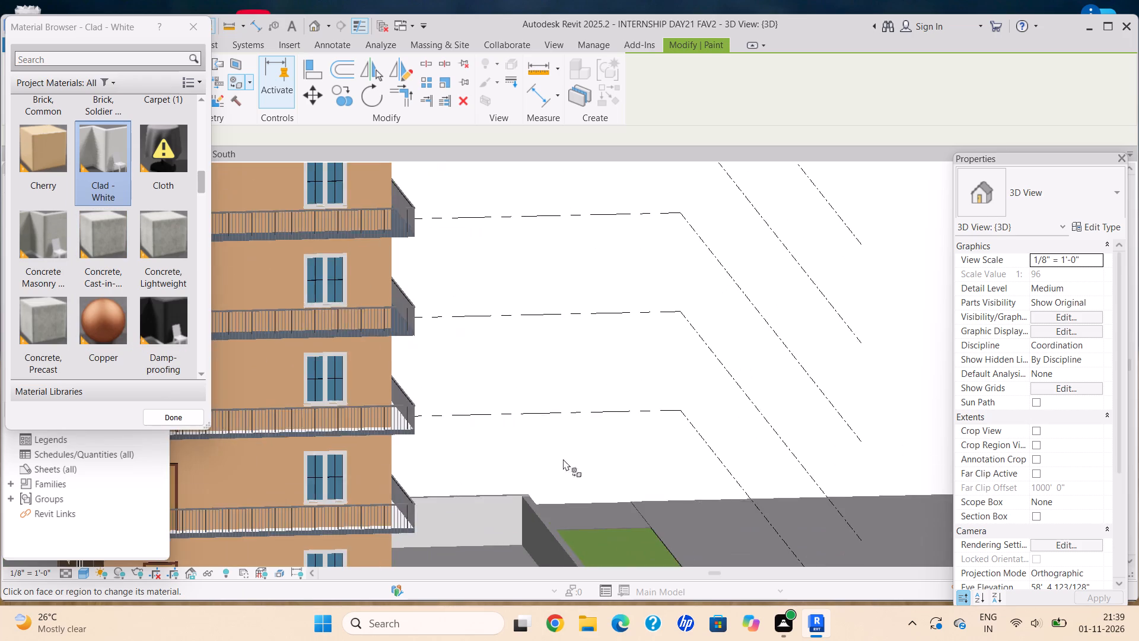
middle_click_drag(400, 399, 618, 233)
scroll(616, 366, "up", 20)
scroll(616, 366, "up", 1)
left_click(667, 356)
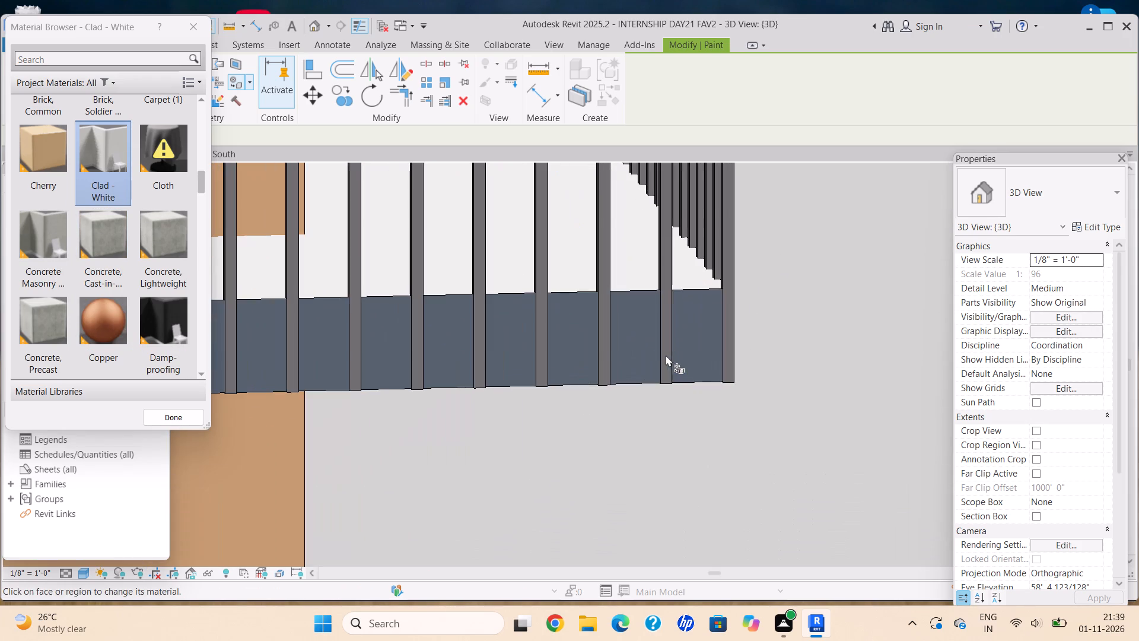
scroll(699, 347, "up", 6)
left_click(694, 343)
scroll(616, 340, "down", 17)
middle_click_drag(637, 363, 608, 350)
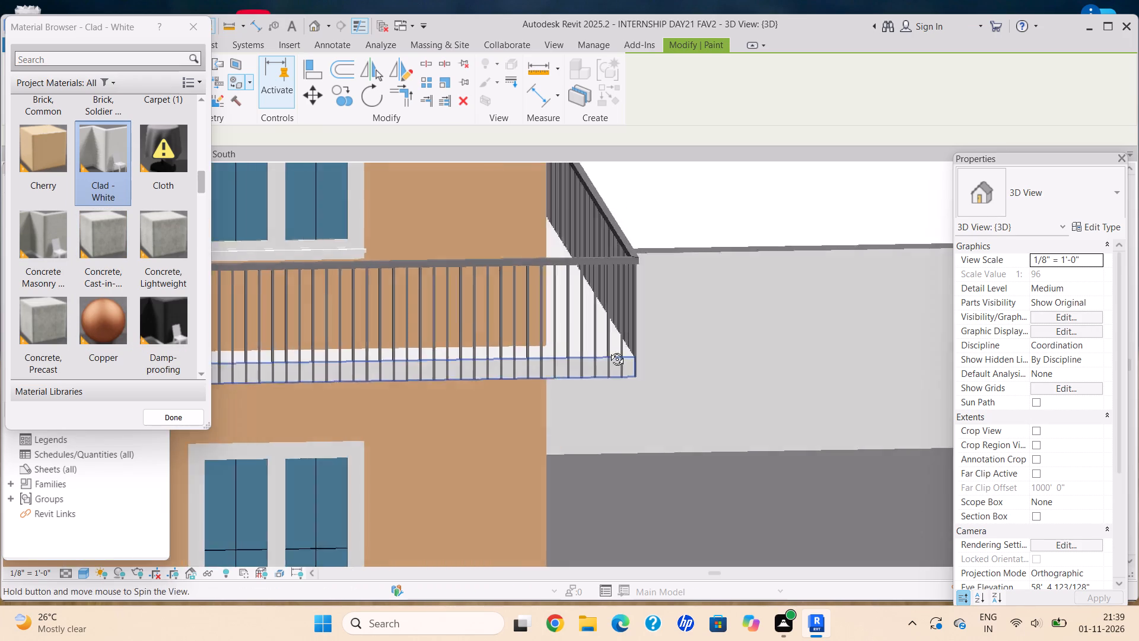
middle_click_drag(608, 350, 492, 320)
middle_click_drag(244, 316, 657, 360)
scroll(516, 455, "up", 11)
scroll(501, 402, "up", 4)
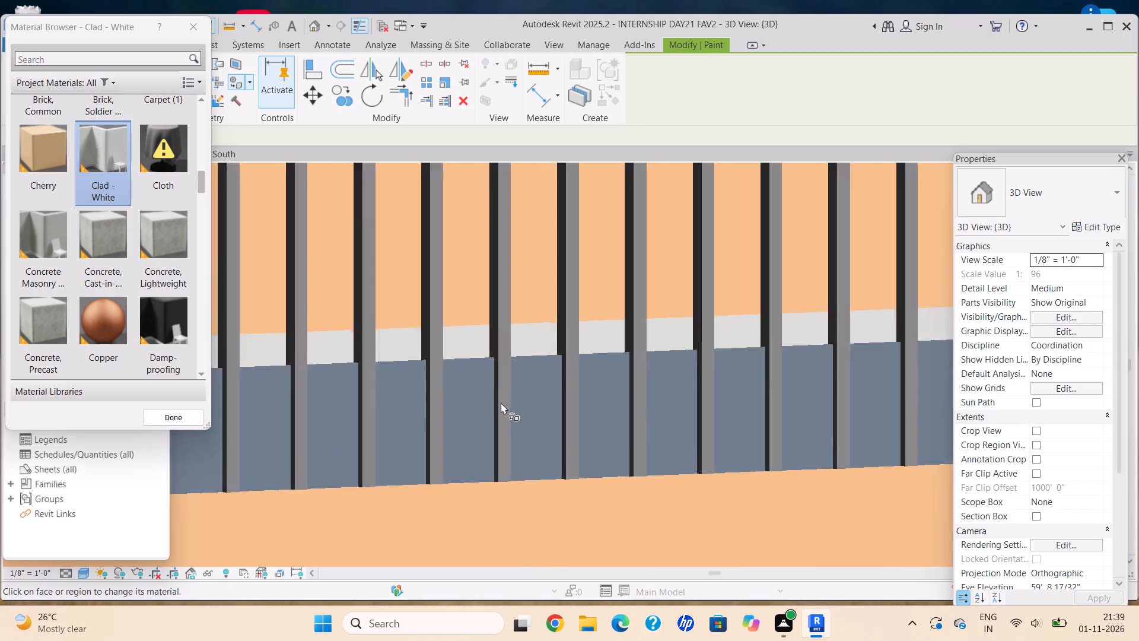
scroll(501, 402, "up", 3)
left_click(441, 396)
Paint the road-side and gate-side edge faces of the second-lowest balcony slab with Clad - White.
scroll(454, 382, "up", 1)
scroll(455, 382, "down", 20)
scroll(455, 382, "down", 13)
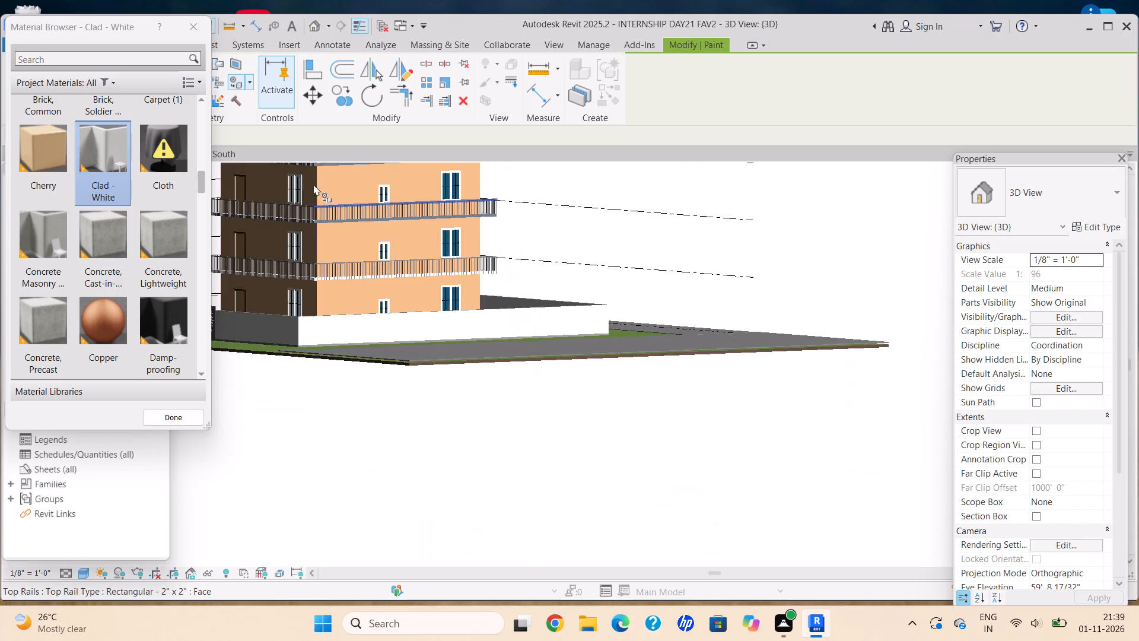
middle_click_drag(381, 230, 509, 318)
scroll(473, 329, "up", 20)
scroll(473, 329, "up", 7)
left_click(500, 320)
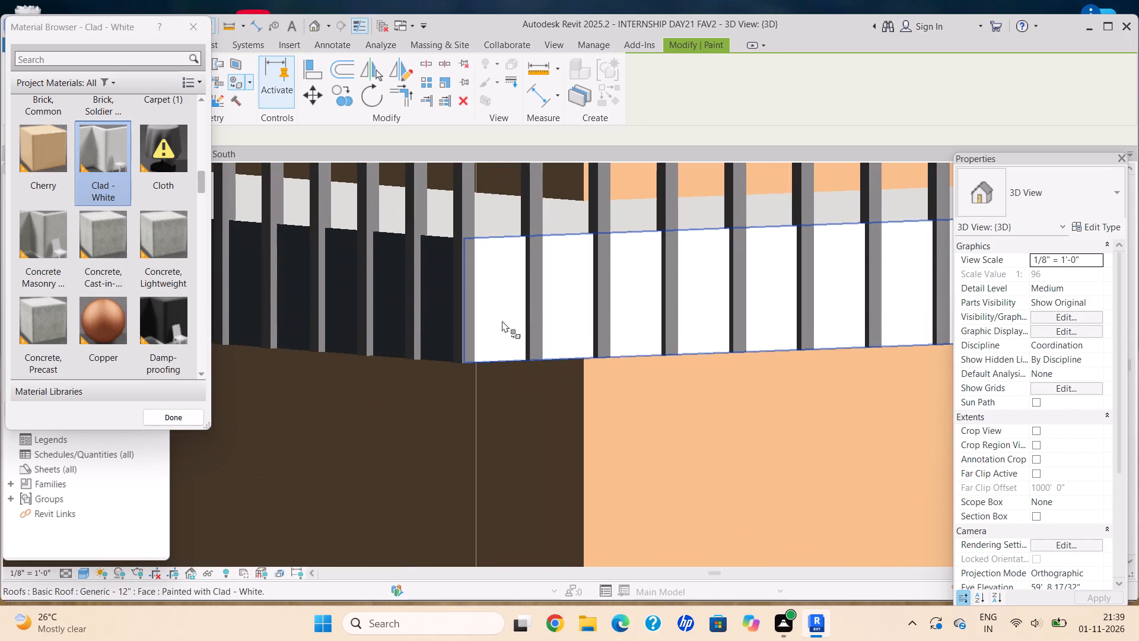
left_click(441, 312)
Paint the gate-side and road-side edge faces and the top face of the third balcony slab with Clad - White.
scroll(473, 362, "down", 20)
scroll(473, 362, "down", 5)
middle_click_drag(495, 305, 533, 413)
scroll(530, 403, "up", 3)
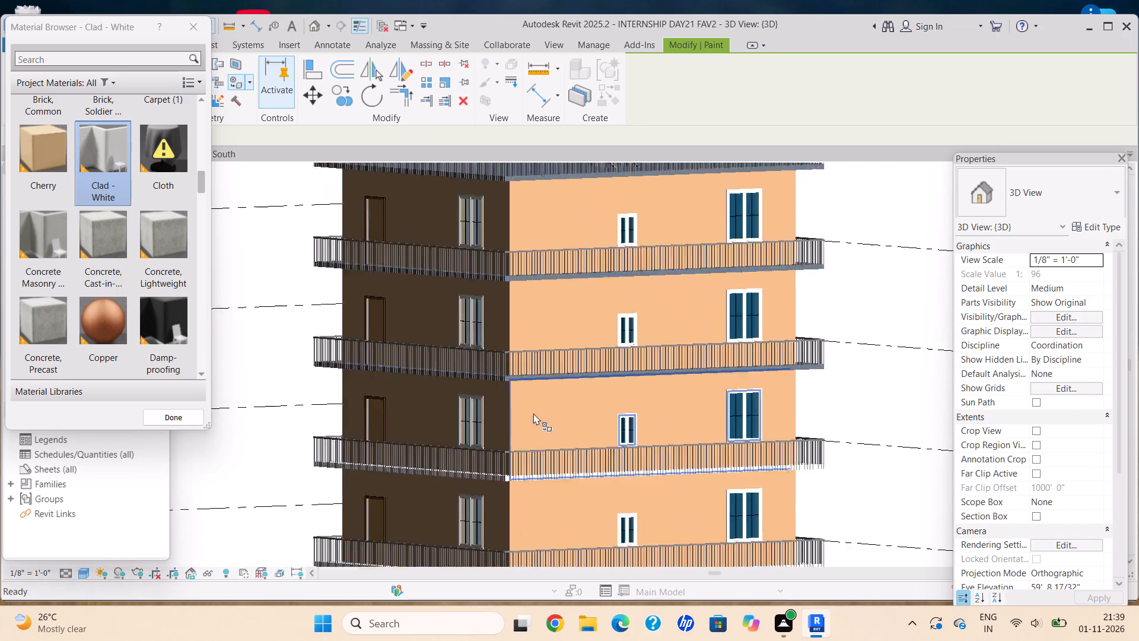
scroll(533, 413, "up", 19)
left_click(553, 405)
left_click(603, 406)
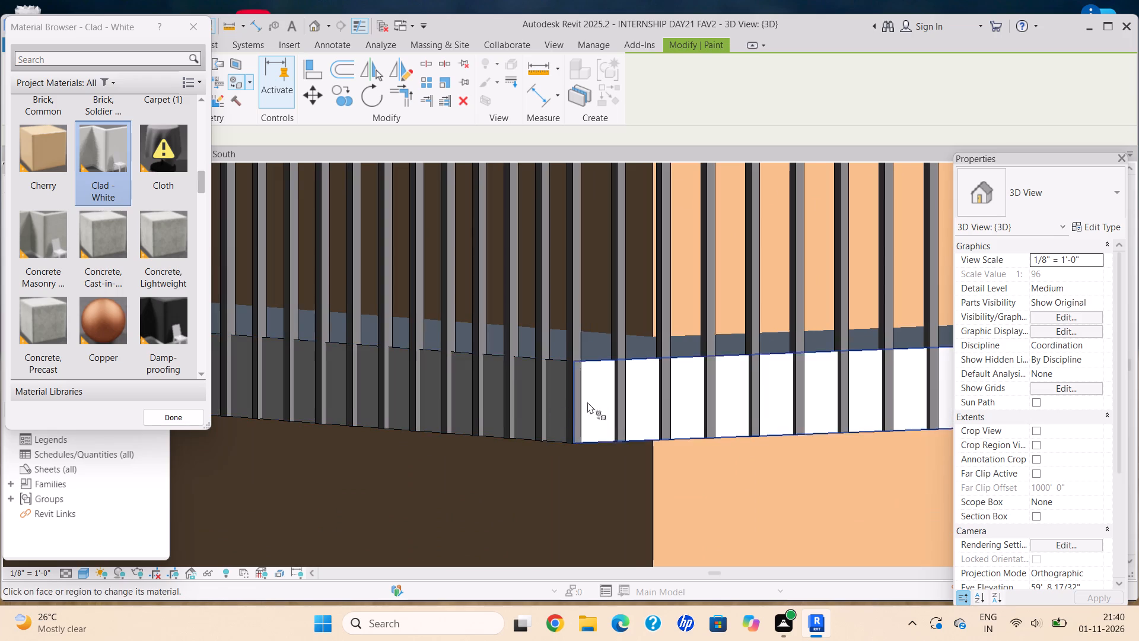
scroll(590, 353, "down", 10)
middle_click_drag(567, 354, 564, 379, "shift")
middle_click_drag(564, 387, 564, 420, "shift")
middle_click_drag(564, 456, 575, 255)
scroll(584, 221, "down", 1)
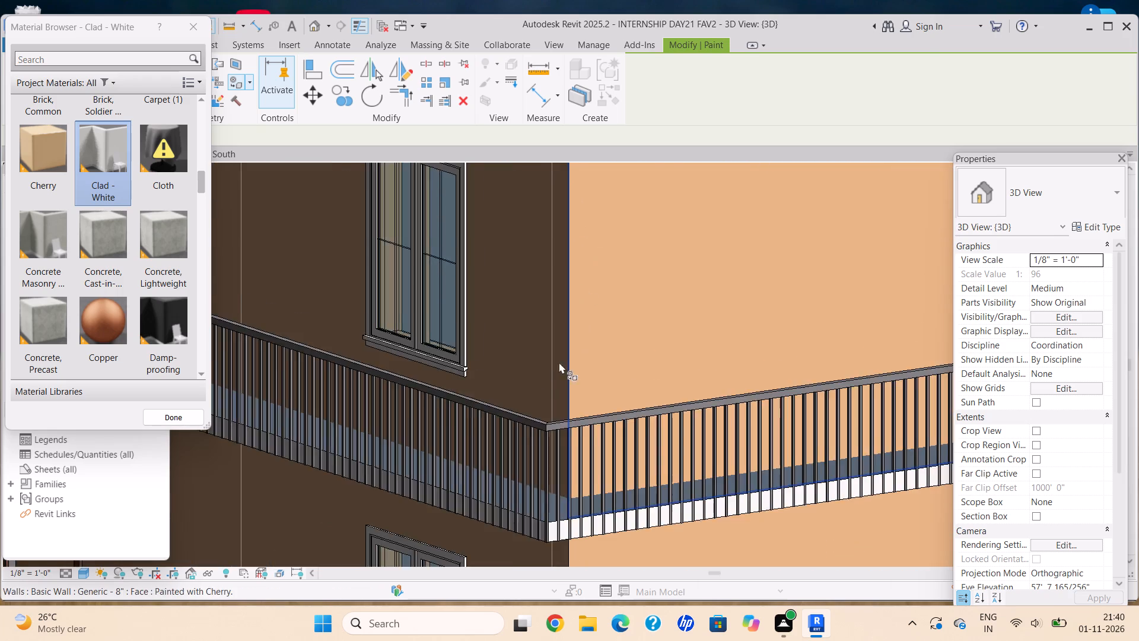
scroll(542, 493, "up", 11)
left_click(580, 453)
Paint the gate-side and road-side edge faces and the top face of the fourth balcony slab with Clad - White.
scroll(579, 452, "down", 9)
scroll(577, 415, "up", 1)
scroll(577, 415, "down", 7)
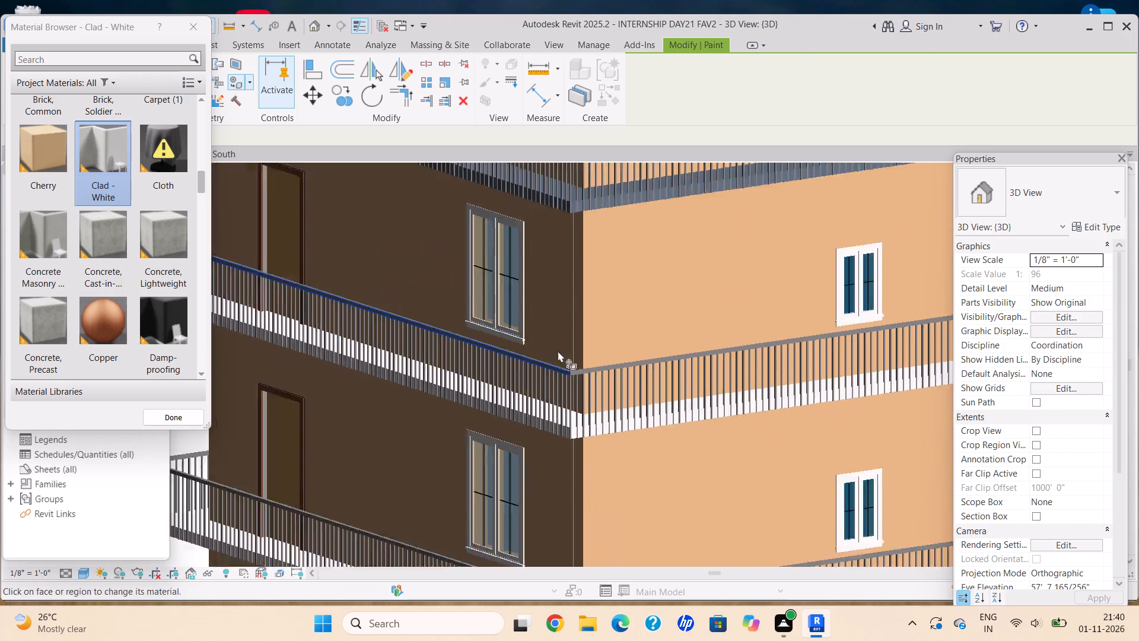
scroll(558, 351, "down", 1)
middle_click_drag(568, 248, 581, 384)
scroll(581, 385, "up", 20)
scroll(581, 385, "up", 1)
left_click(583, 385)
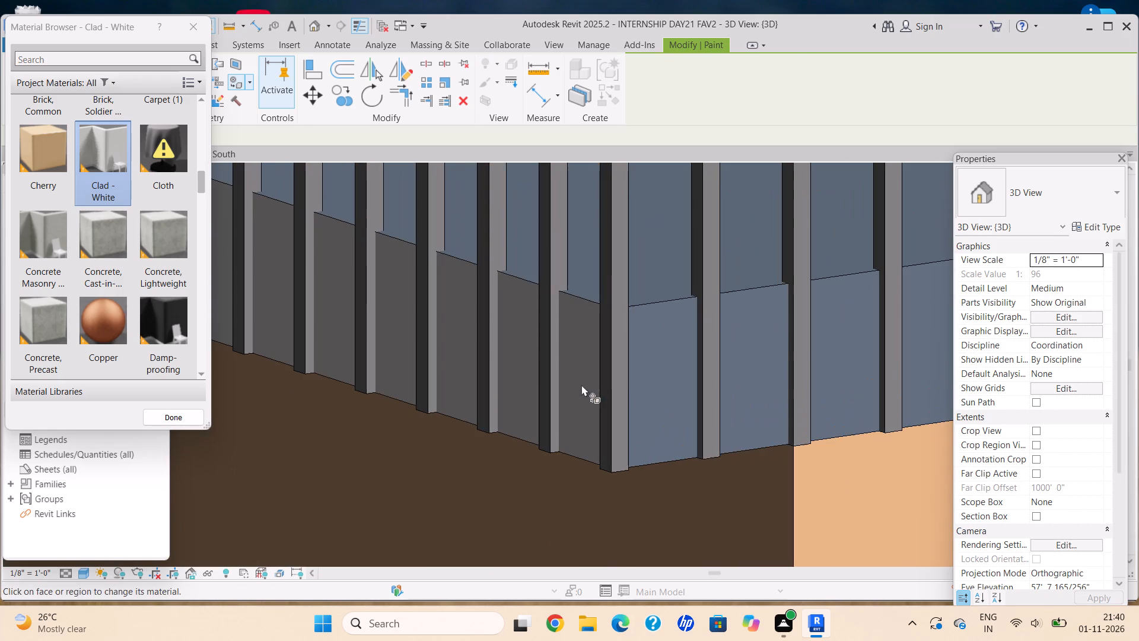
left_click(631, 377)
left_click(661, 291)
Paint the gate-side and road-side edge faces and the top face of the uppermost roof slab with Clad - White.
scroll(596, 332, "down", 20)
scroll(596, 332, "down", 1)
middle_click_drag(616, 212, 614, 360)
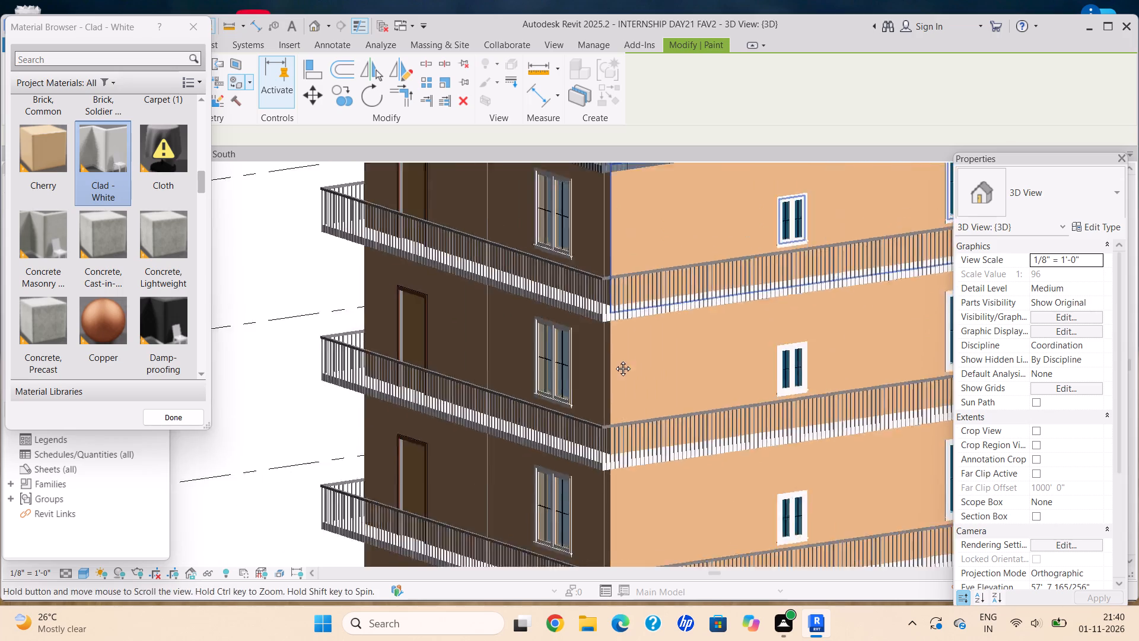
middle_click_drag(614, 360, 602, 439)
scroll(614, 360, "down", 4)
scroll(602, 376, "up", 20)
scroll(602, 376, "up", 5)
left_click(517, 350)
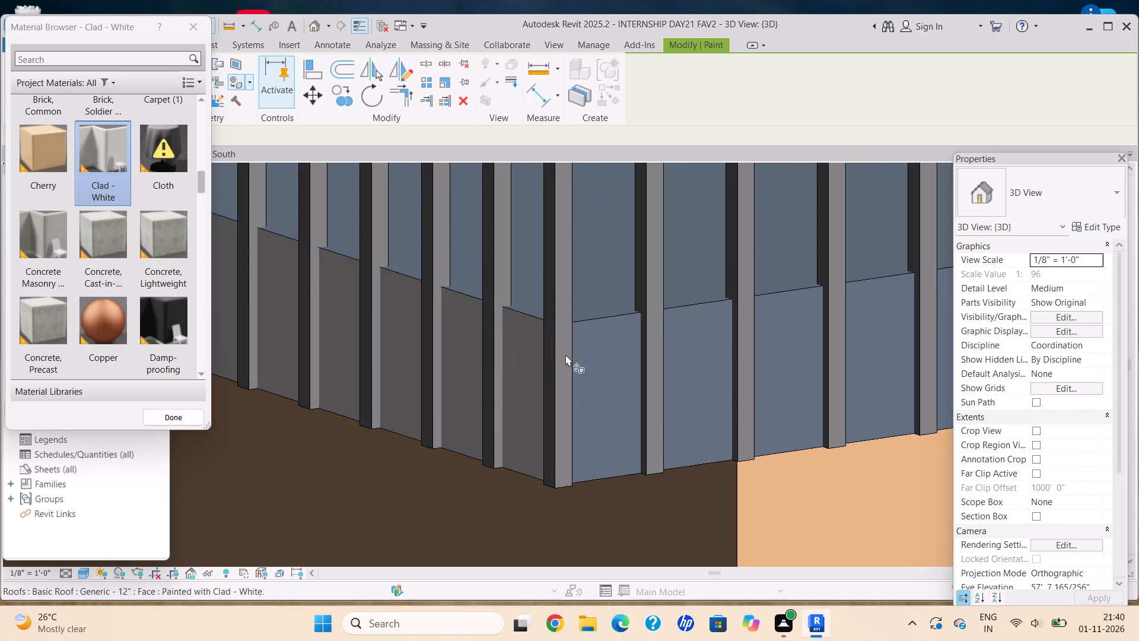
left_click(594, 364)
left_click(607, 307)
scroll(615, 322, "down", 20)
scroll(615, 322, "down", 11)
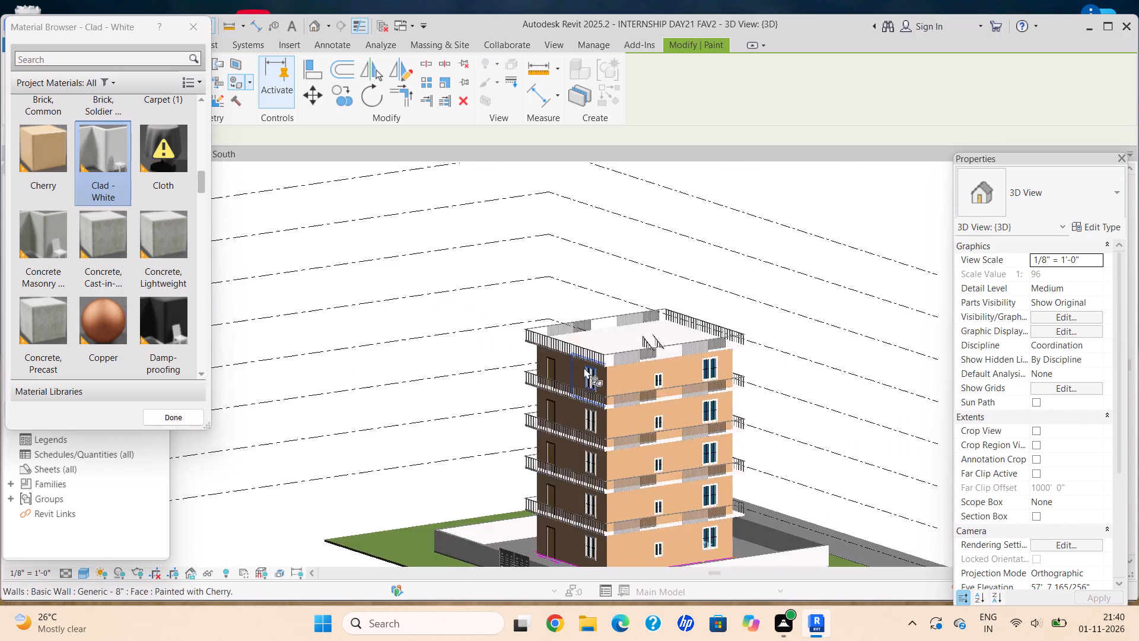
Paint the edge faces of the lower balcony slabs on the side opposite the main road with Clad - White.
scroll(584, 367, "down", 5)
middle_click_drag(505, 363, 721, 379)
scroll(551, 439, "up", 17)
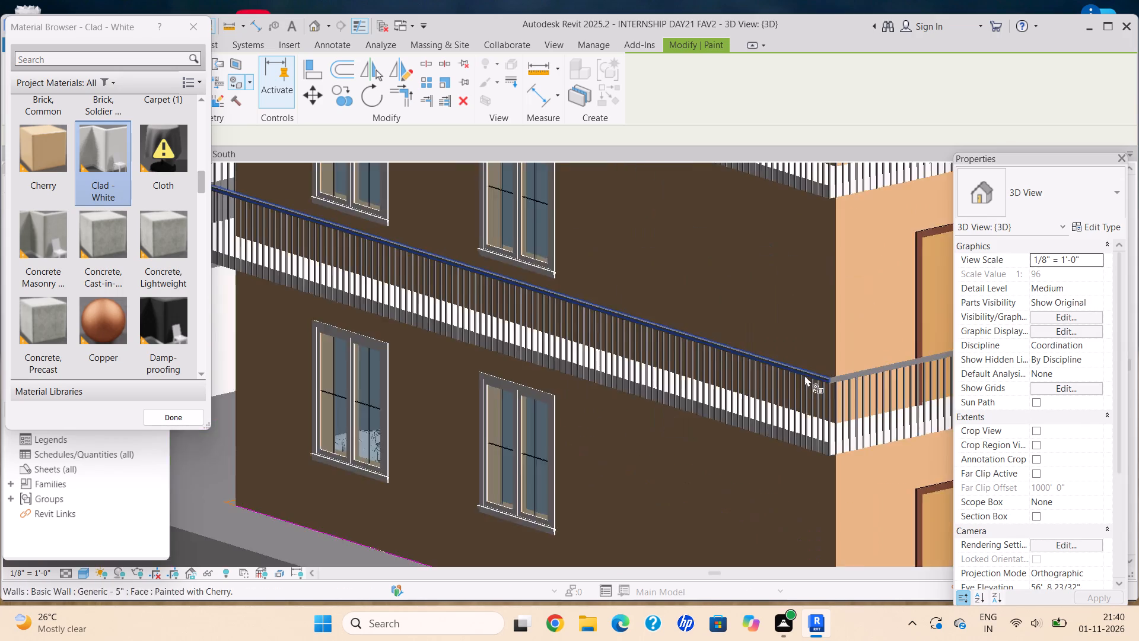
scroll(804, 375, "up", 13)
left_click(838, 526)
scroll(743, 463, "down", 14)
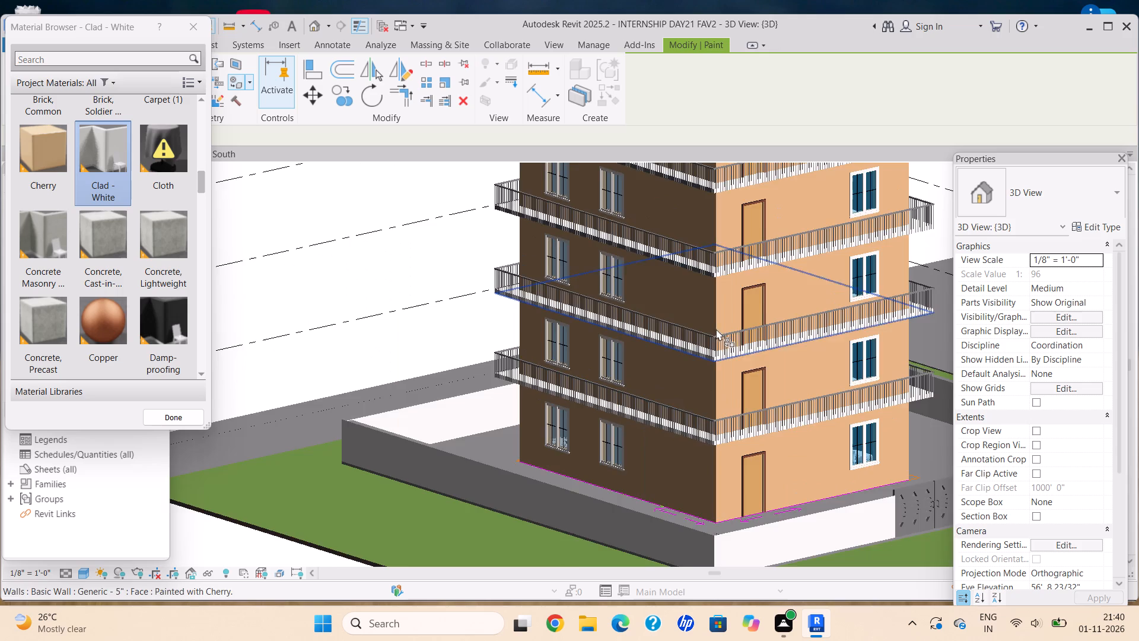
scroll(716, 329, "down", 8)
middle_click_drag(634, 176, 614, 304)
scroll(651, 430, "up", 4)
middle_click_drag(634, 345, 680, 269, "shift")
middle_click_drag(682, 269, 690, 271, "shift")
scroll(686, 269, "up", 1, "shift")
scroll(651, 414, "up", 6)
scroll(684, 199, "up", 11)
left_click(702, 204)
Paint the edge faces of the fourth balcony slab and the roof slab opposite the main road with Clad - White.
scroll(696, 221, "down", 5)
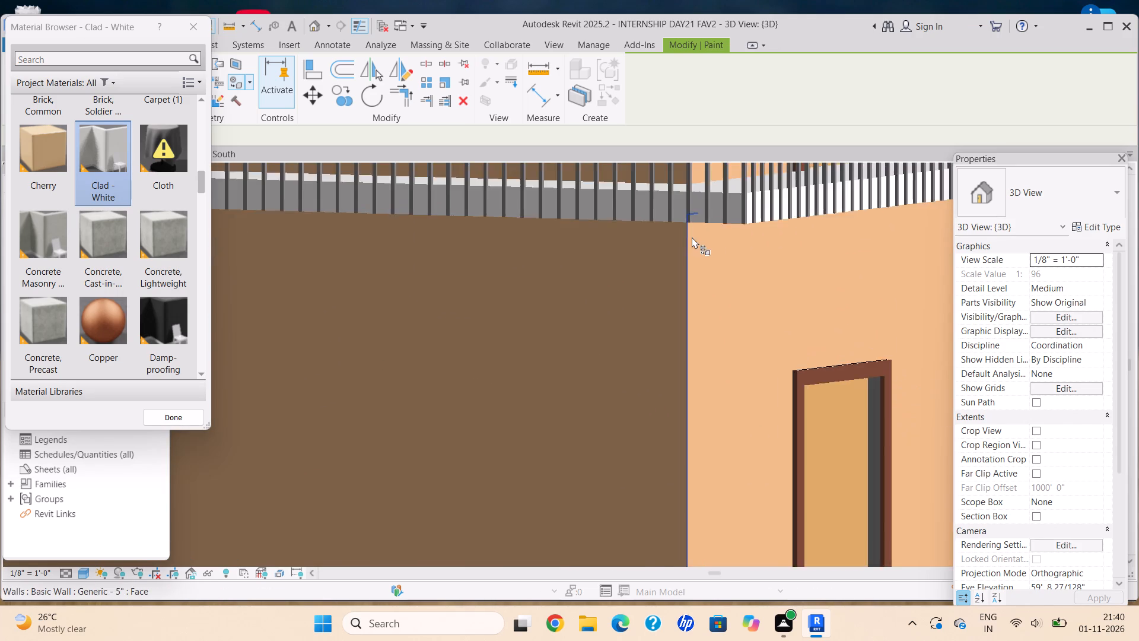
scroll(692, 237, "down", 10)
middle_click_drag(670, 192, 696, 321)
middle_click_drag(696, 345, 703, 429)
scroll(689, 302, "up", 14)
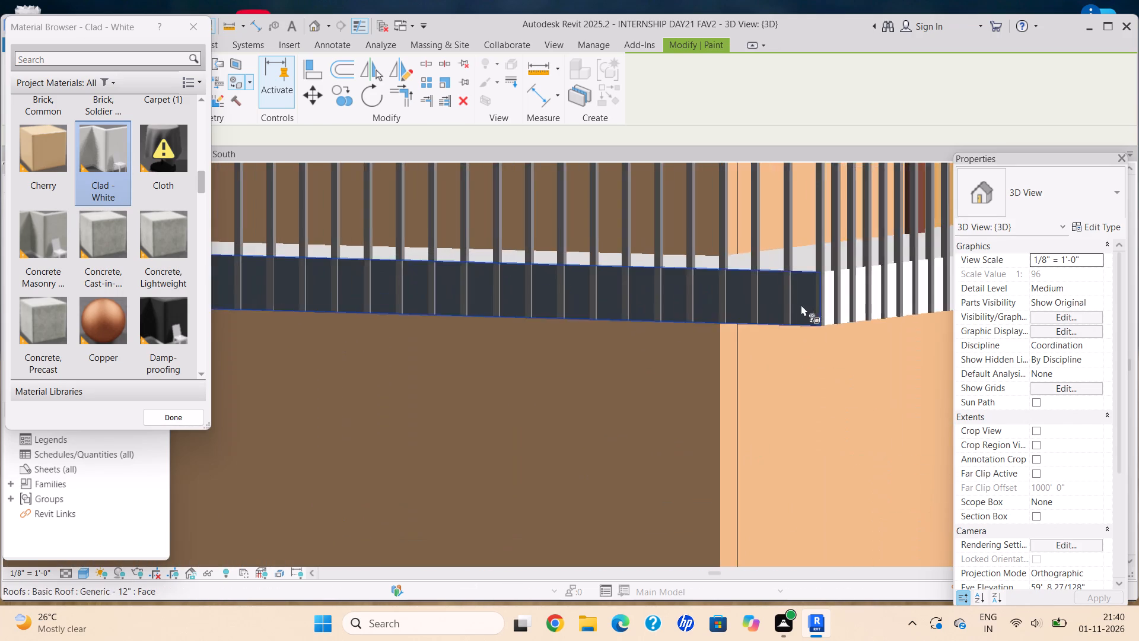
scroll(801, 304, "up", 7)
left_click(805, 298)
scroll(709, 328, "down", 19)
middle_click_drag(648, 169, 666, 309)
middle_click_drag(667, 334, 688, 430)
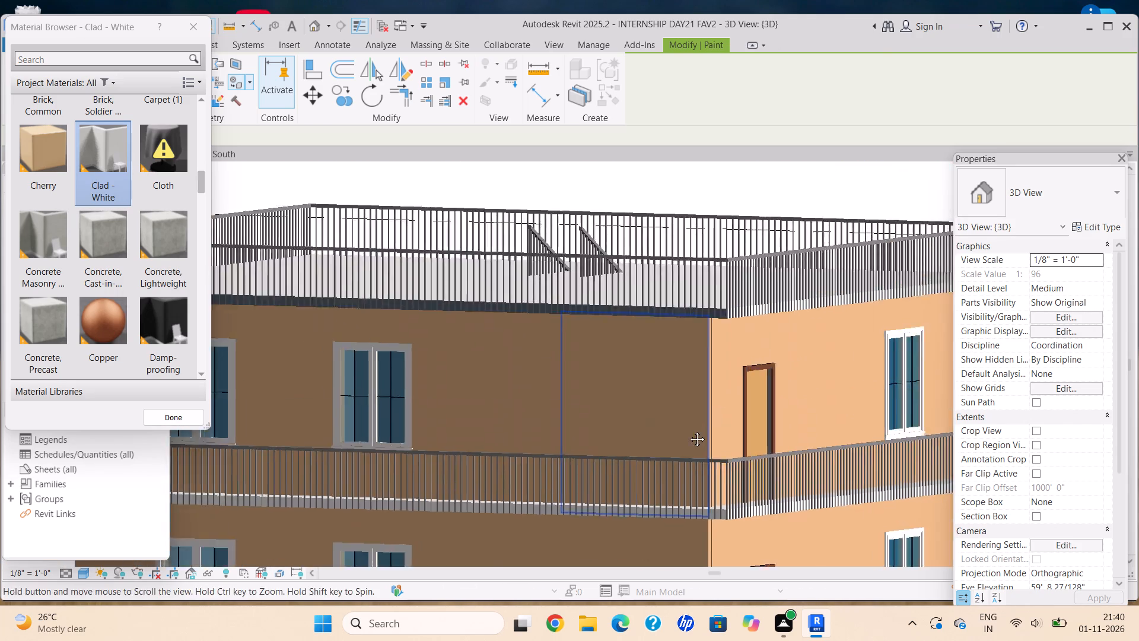
middle_click_drag(688, 430, 692, 455)
scroll(692, 449, "down", 2)
scroll(682, 366, "up", 14)
left_click(740, 440)
Paint the roof slab's edge face on the side opposite the gate with Clad - White.
scroll(740, 440, "down", 2)
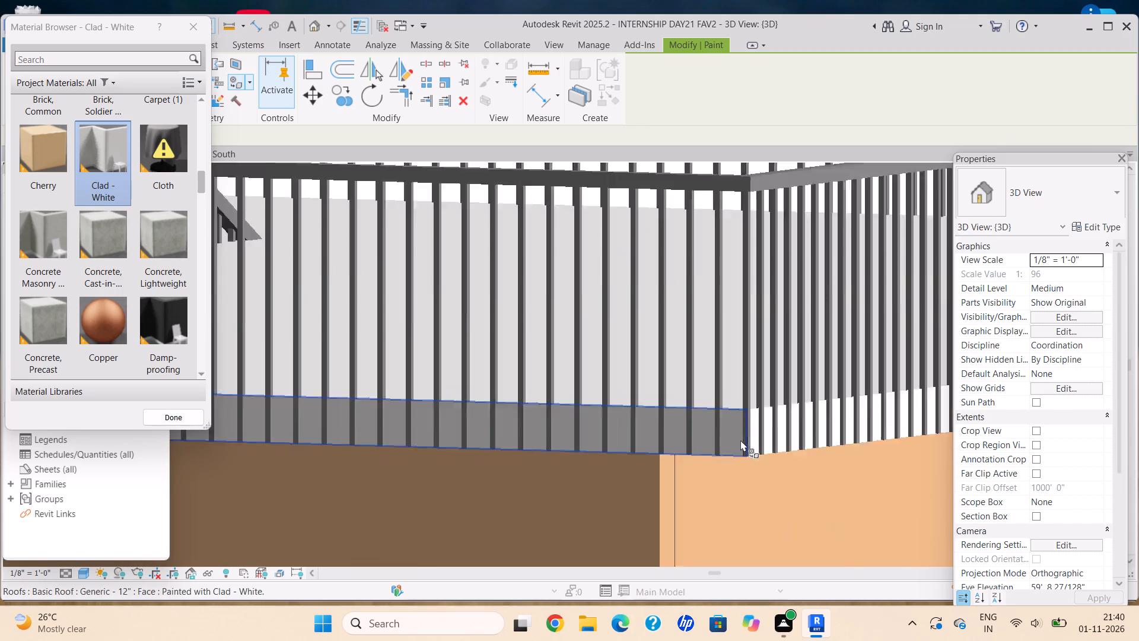
scroll(740, 440, "down", 17)
middle_click_drag(545, 366, 562, 199)
middle_click_drag(517, 295, 660, 319, "shift")
middle_click_drag(676, 322, 715, 323, "shift")
middle_click_drag(721, 323, 733, 323, "shift")
scroll(364, 357, "down", 5)
middle_click_drag(373, 341, 621, 293)
scroll(448, 252, "up", 4)
scroll(452, 252, "down", 1)
scroll(456, 251, "up", 2)
scroll(628, 212, "up", 8)
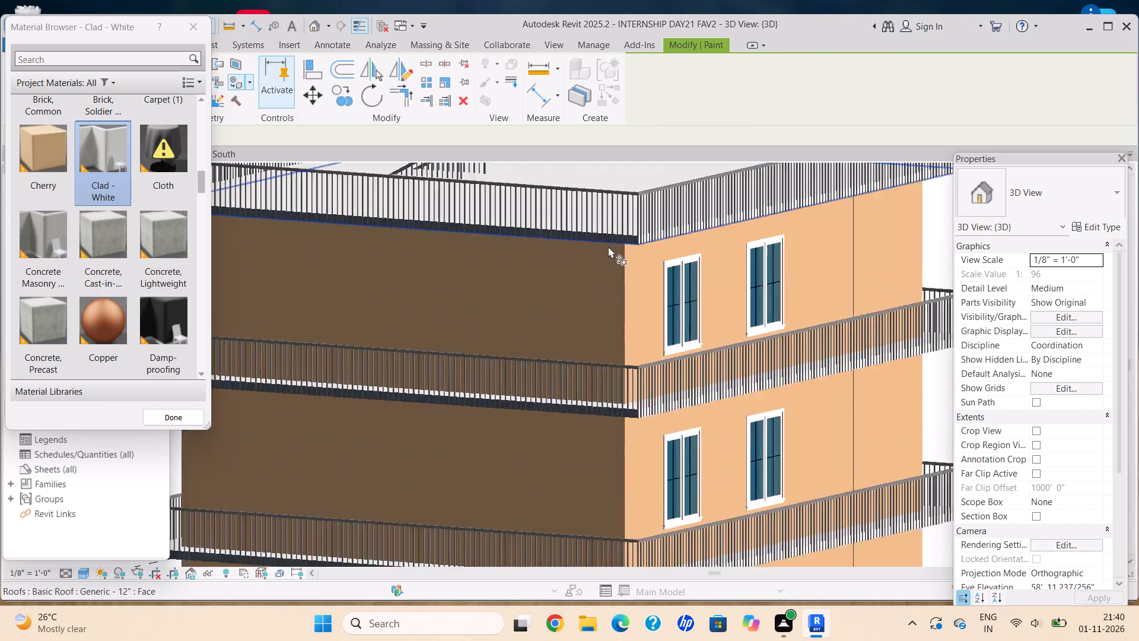
scroll(608, 246, "up", 16)
left_click(690, 231)
Paint the edge faces of the fourth and third balcony slabs opposite the gate with Clad - White.
scroll(552, 364, "down", 7)
middle_click_drag(583, 347, 609, 254)
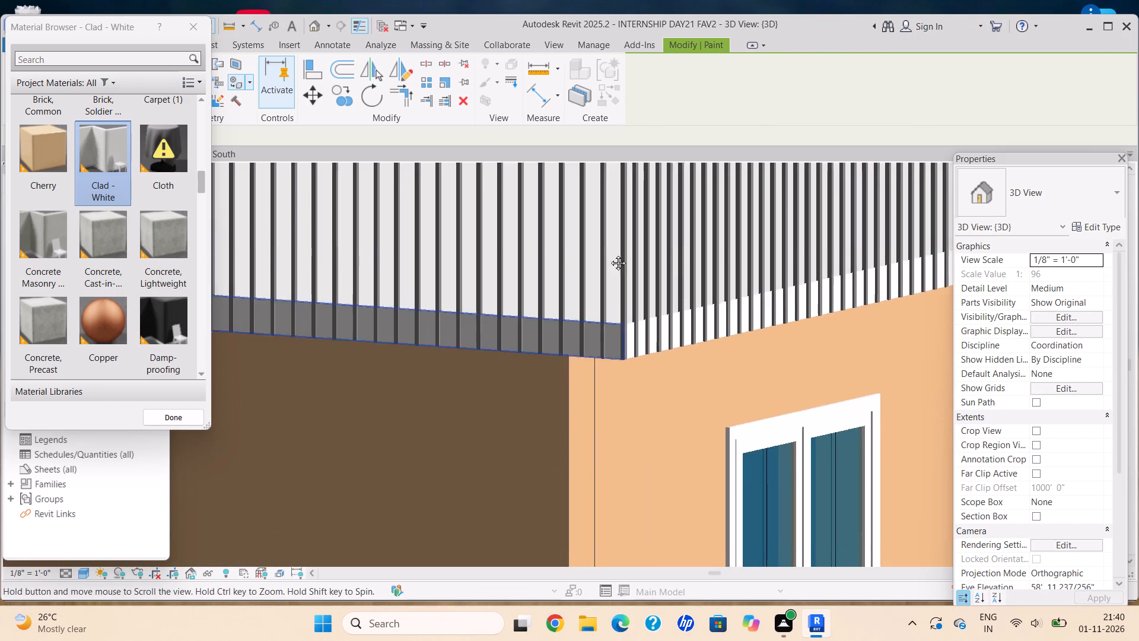
middle_click_drag(609, 254, 612, 243)
scroll(609, 254, "down", 6)
middle_click_drag(583, 440, 633, 251)
middle_click_drag(596, 384, 637, 242)
scroll(694, 296, "up", 13)
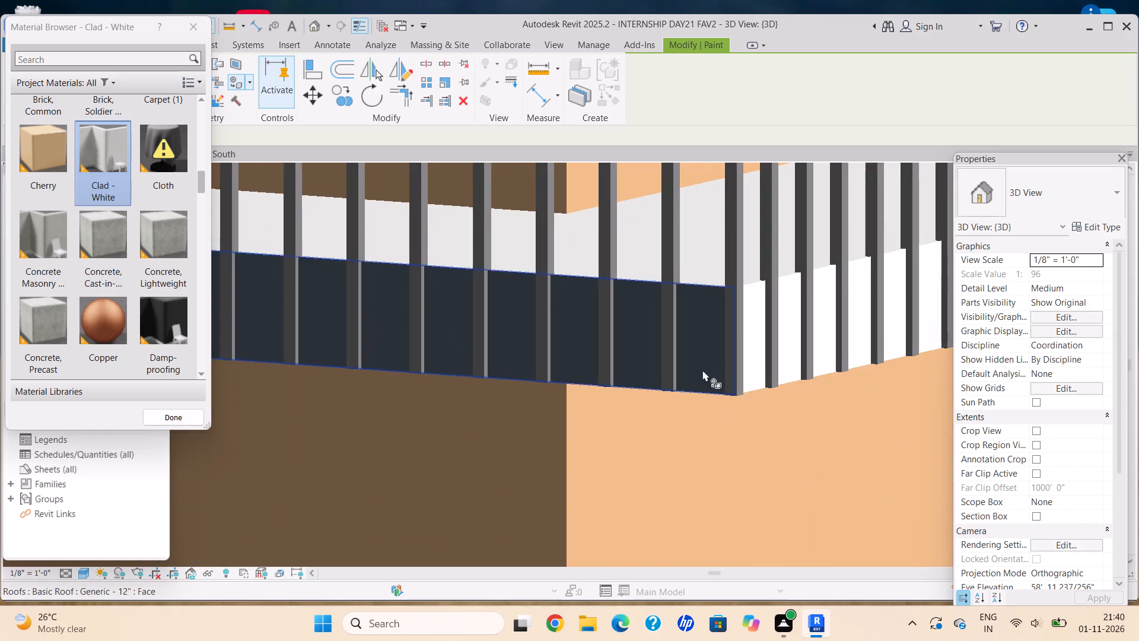
left_click(701, 353)
scroll(675, 384, "down", 15)
middle_click_drag(652, 402, 640, 201)
middle_click_drag(584, 389, 616, 239)
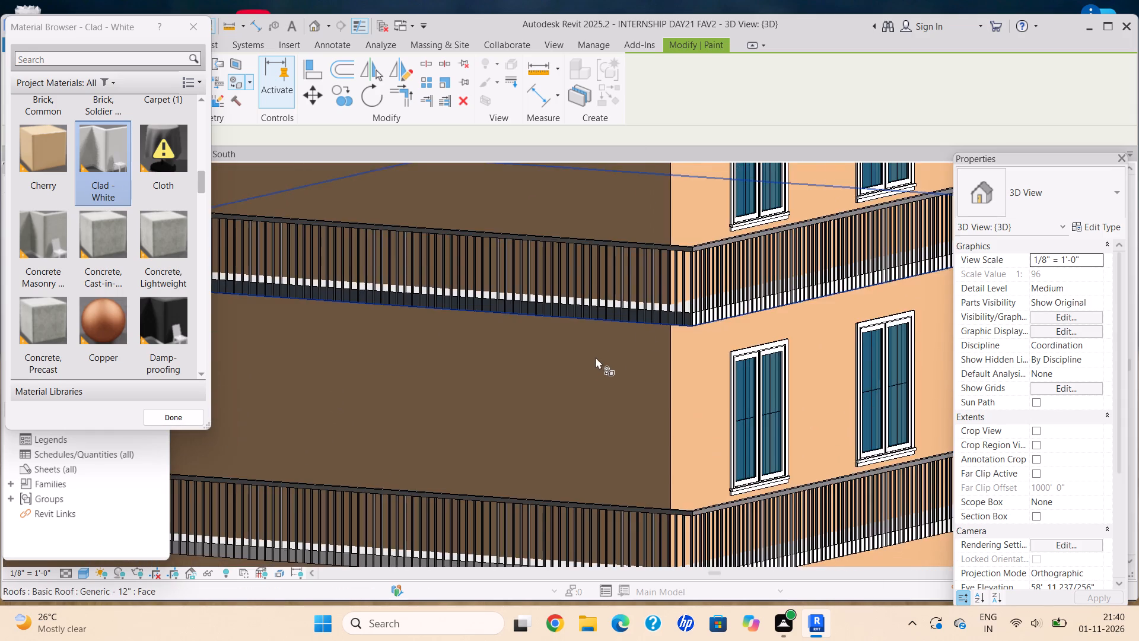
scroll(644, 328, "up", 13)
left_click(670, 323)
Examine the lower balcony slab edges and the boundary wall around the building for unpainted faces.
scroll(638, 446, "down", 15)
middle_click_drag(612, 444, 591, 247)
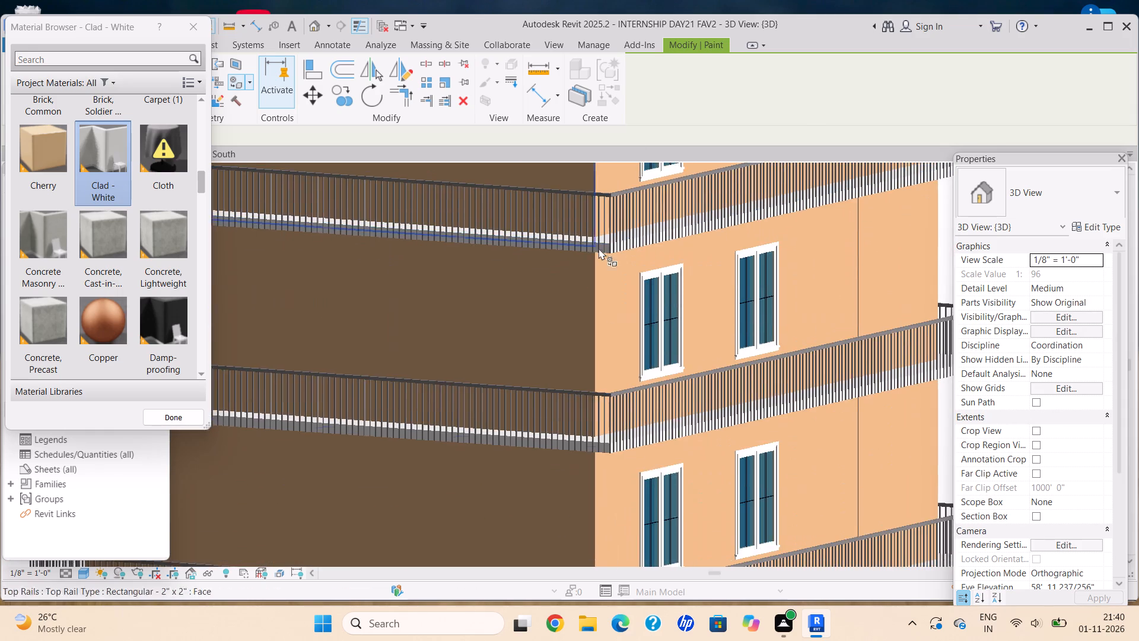
middle_click(605, 485)
middle_click_drag(635, 246, 645, 209)
middle_click_drag(637, 458, 661, 363)
middle_click_drag(687, 261, 702, 204)
middle_click_drag(660, 389, 695, 258)
middle_click_drag(656, 438, 688, 304)
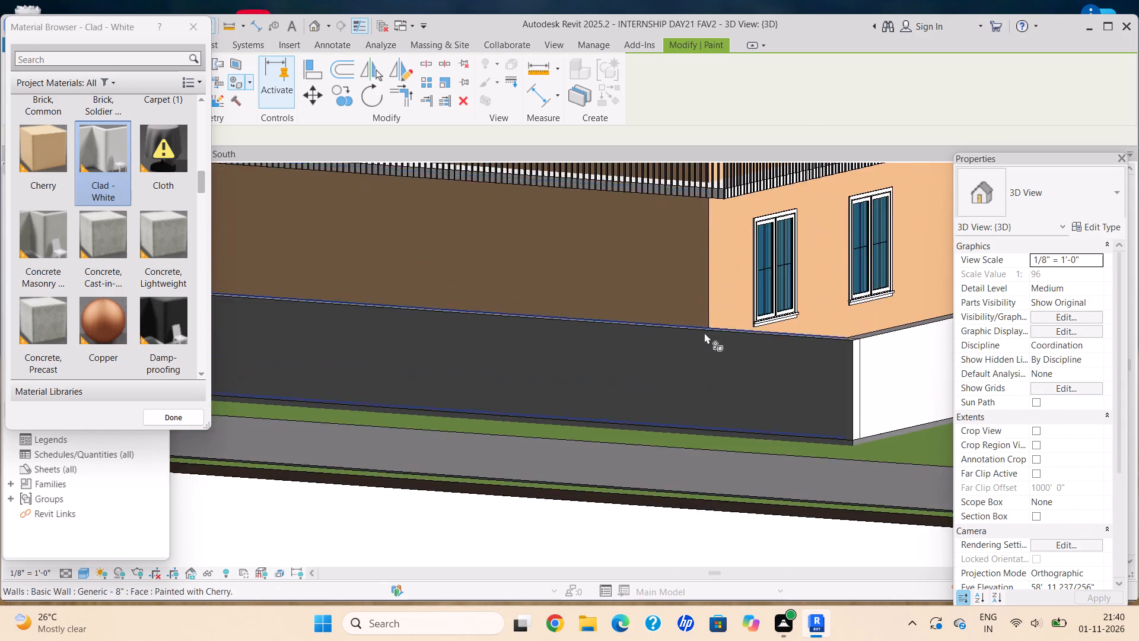
scroll(704, 332, "down", 10)
middle_click_drag(708, 312, 478, 308, "shift")
middle_click_drag(649, 315, 400, 309)
middle_click_drag(679, 300, 591, 304)
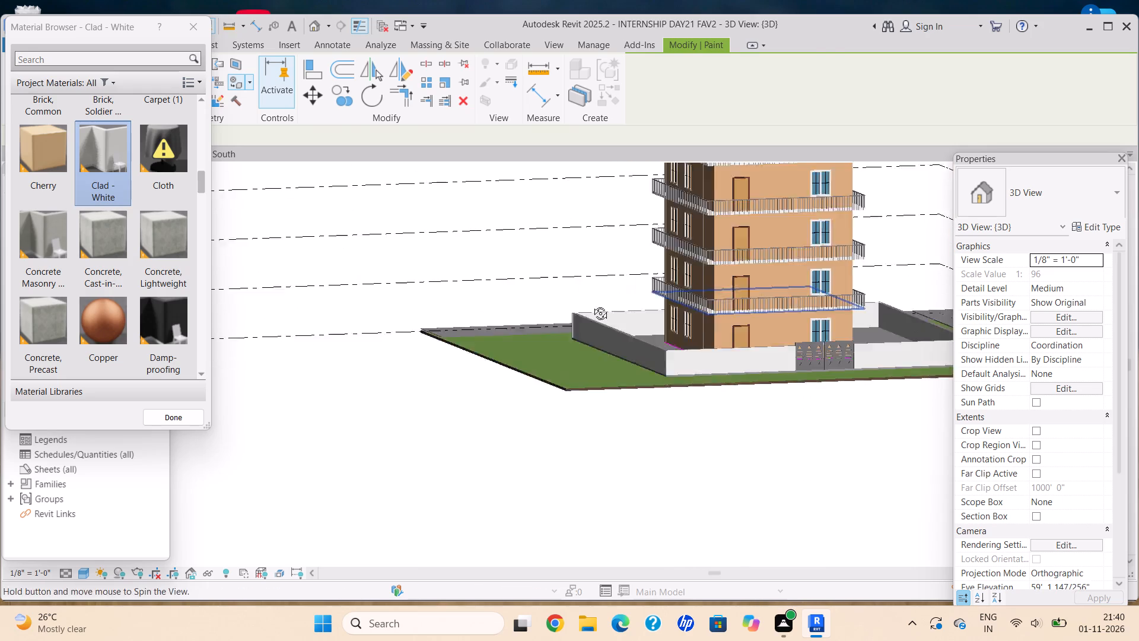
middle_click_drag(591, 304, 590, 304)
middle_click_drag(662, 293, 558, 307)
middle_click_drag(624, 312, 615, 313, "shift")
scroll(669, 300, "up", 1)
middle_click_drag(642, 300, 608, 300)
scroll(647, 295, "up", 1)
middle_click(648, 294, "shift")
middle_click(588, 312, "shift")
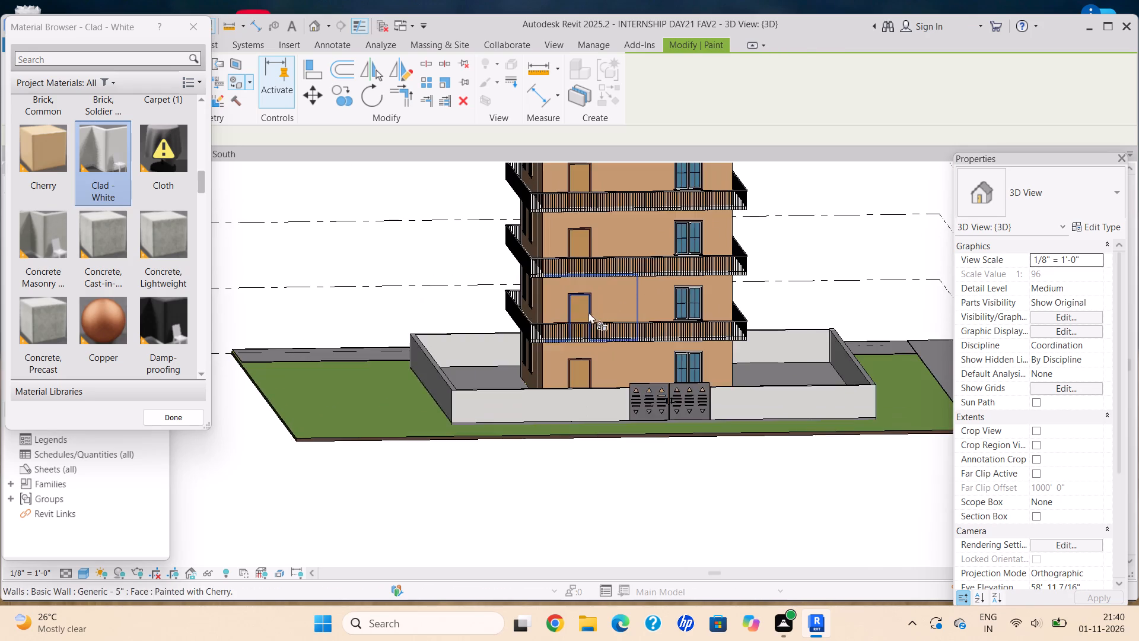
scroll(679, 348, "up", 3)
middle_click_drag(667, 373, 571, 392, "shift")
scroll(545, 388, "down", 2)
Leave the Paint tool and dismiss the save reminder without saving the project.
key("Escape")
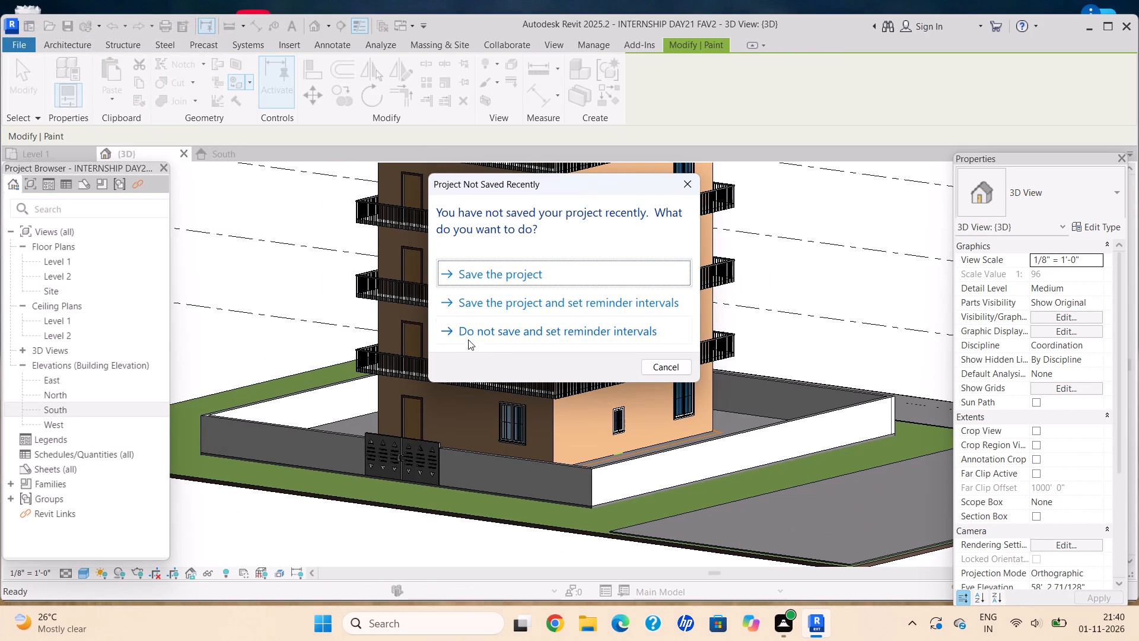
middle_click_drag(477, 343, 501, 355, "shift")
middle_click_drag(510, 361, 515, 364, "shift")
left_click(677, 176)
Paint the ground floor slab's edge faces at the corner between the gate side and road side with Clad - White.
scroll(497, 252, "down", 5)
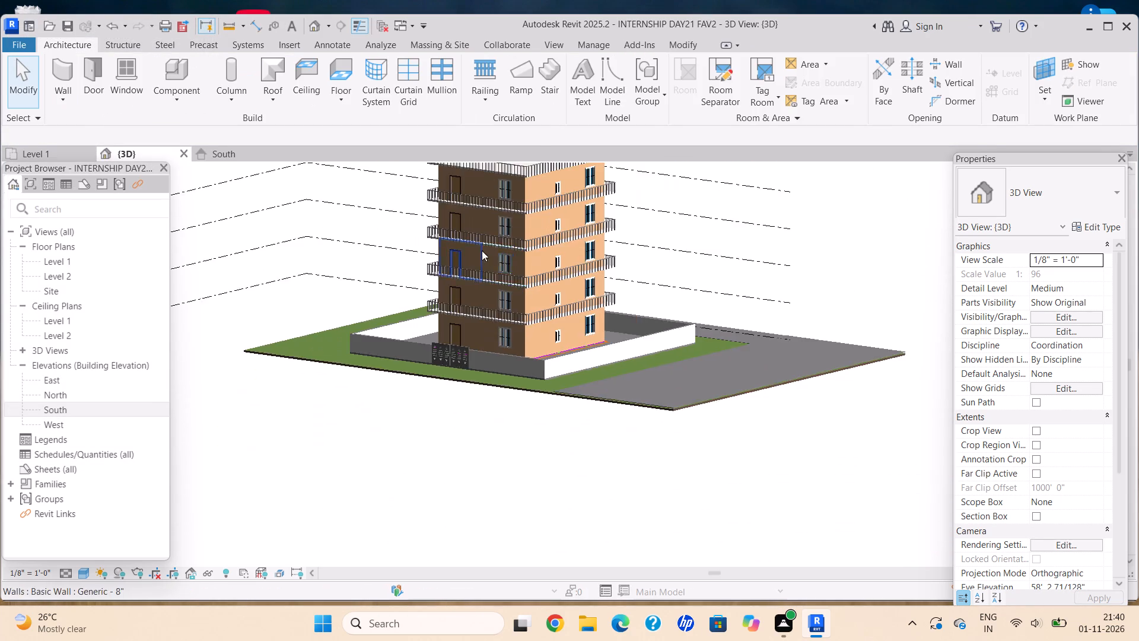
middle_click_drag(482, 250, 555, 278)
scroll(579, 287, "up", 5)
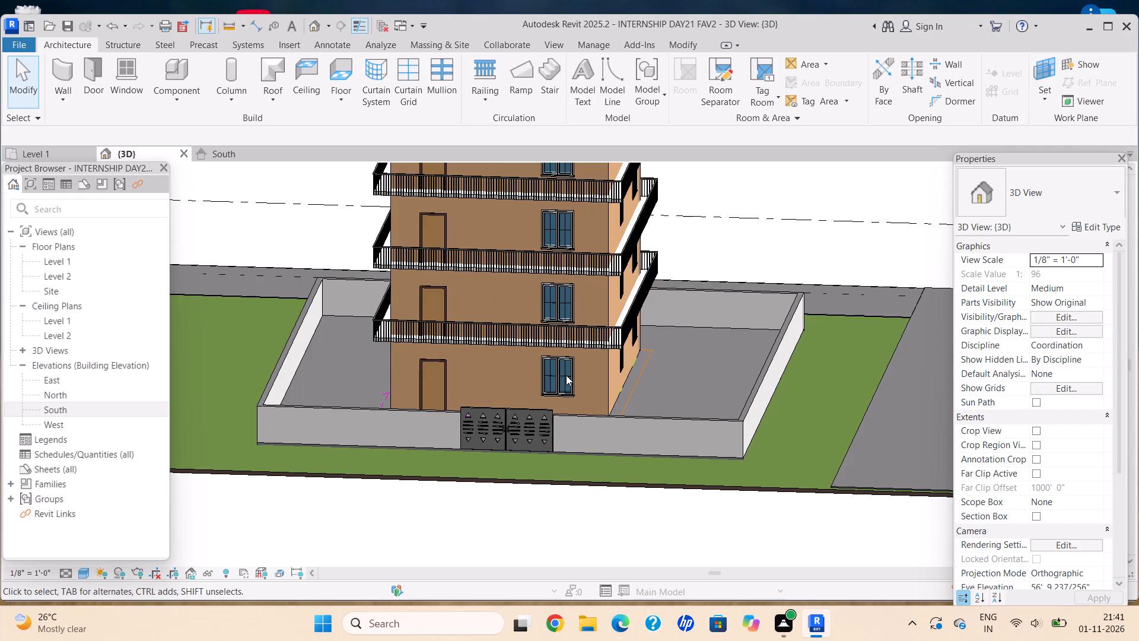
scroll(546, 414, "up", 3)
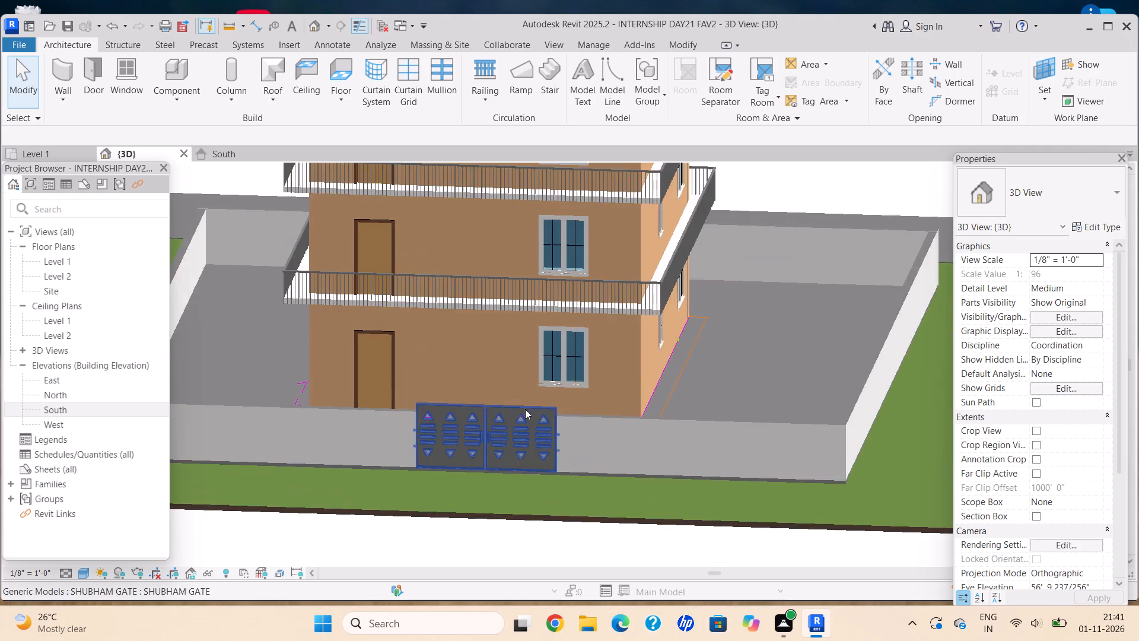
scroll(525, 409, "up", 4)
scroll(735, 543, "up", 5)
middle_click_drag(668, 474, 452, 427)
scroll(462, 429, "up", 1)
middle_click_drag(402, 422, 371, 418)
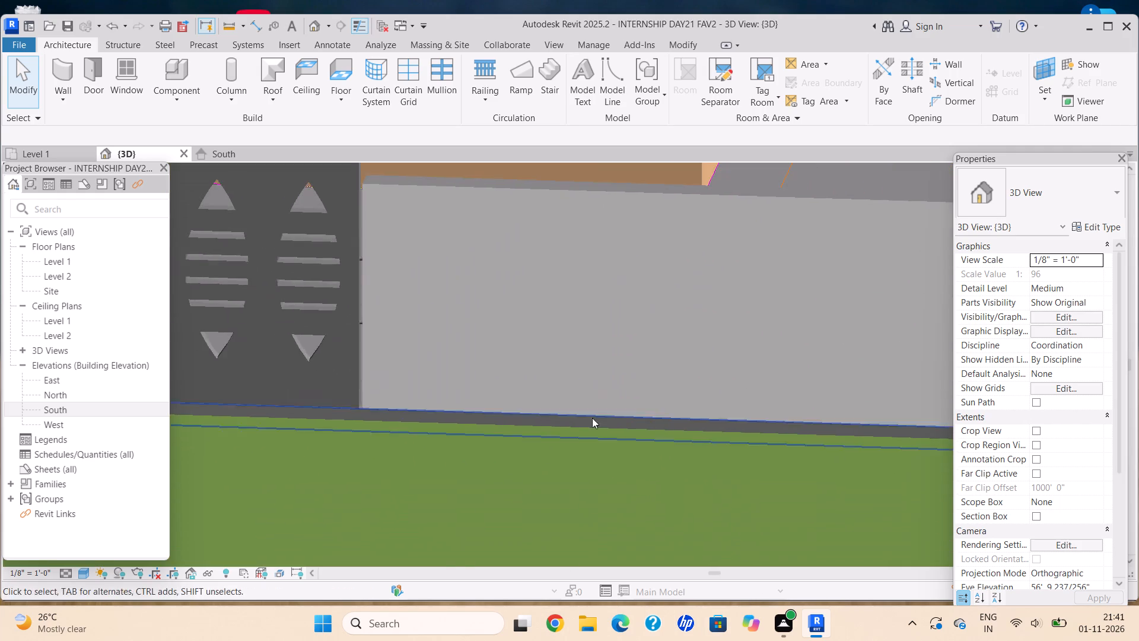
scroll(669, 418, "down", 3)
middle_click_drag(669, 418, 368, 415)
scroll(368, 415, "down", 3)
scroll(529, 413, "down", 2)
scroll(745, 421, "up", 13)
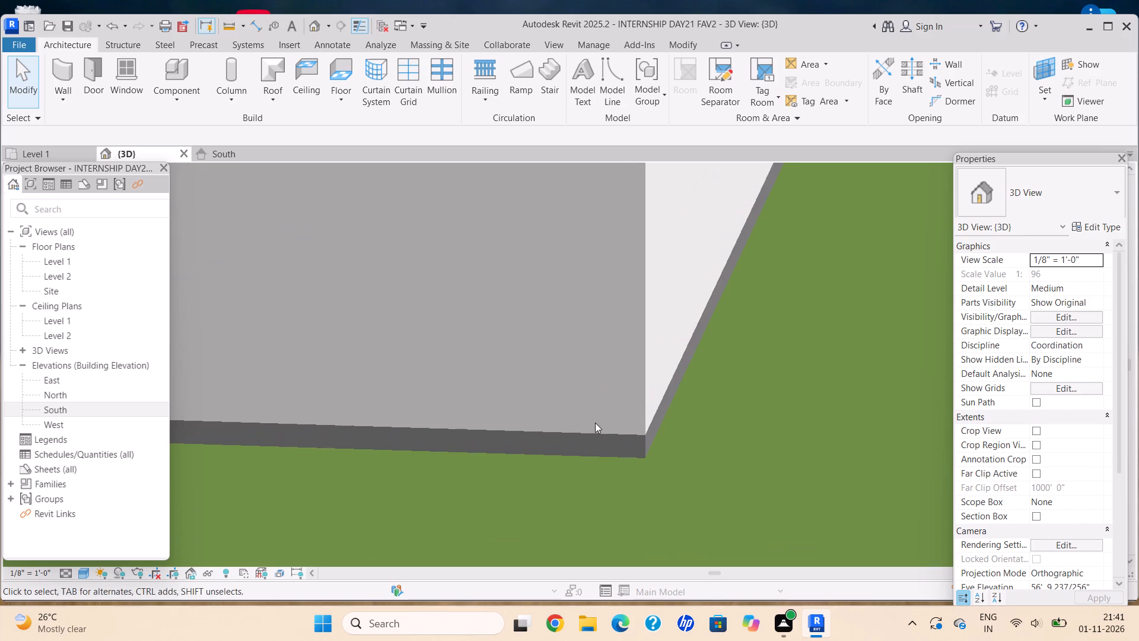
scroll(646, 456, "up", 6)
left_click(641, 445)
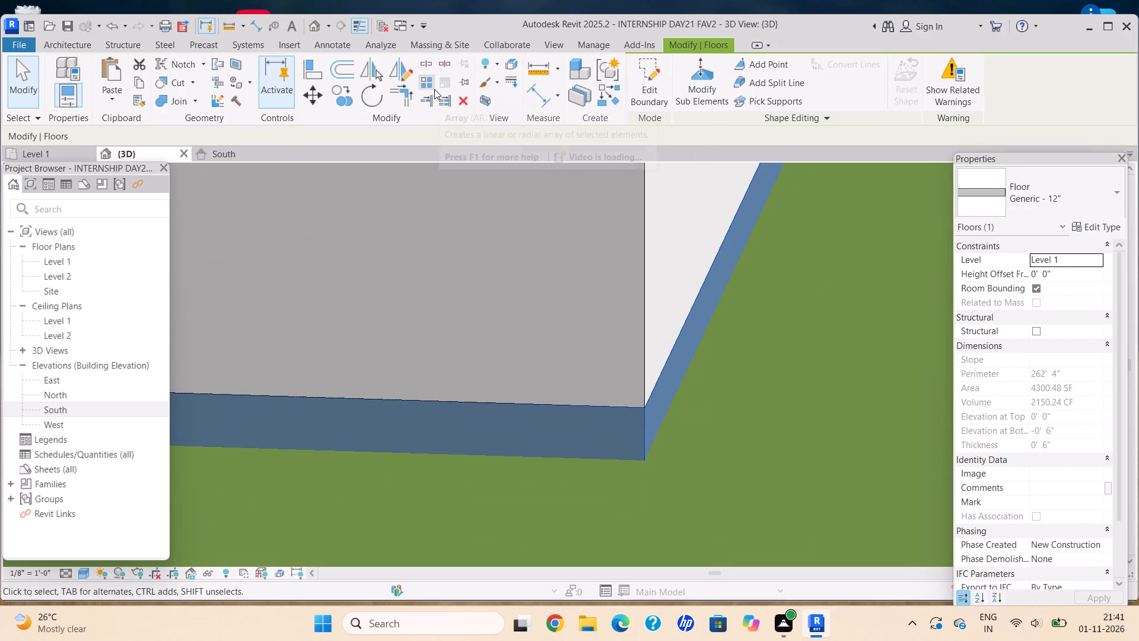
scroll(434, 89, "down", 5)
scroll(280, 255, "down", 5)
middle_click_drag(573, 348, 650, 353)
middle_click(651, 353)
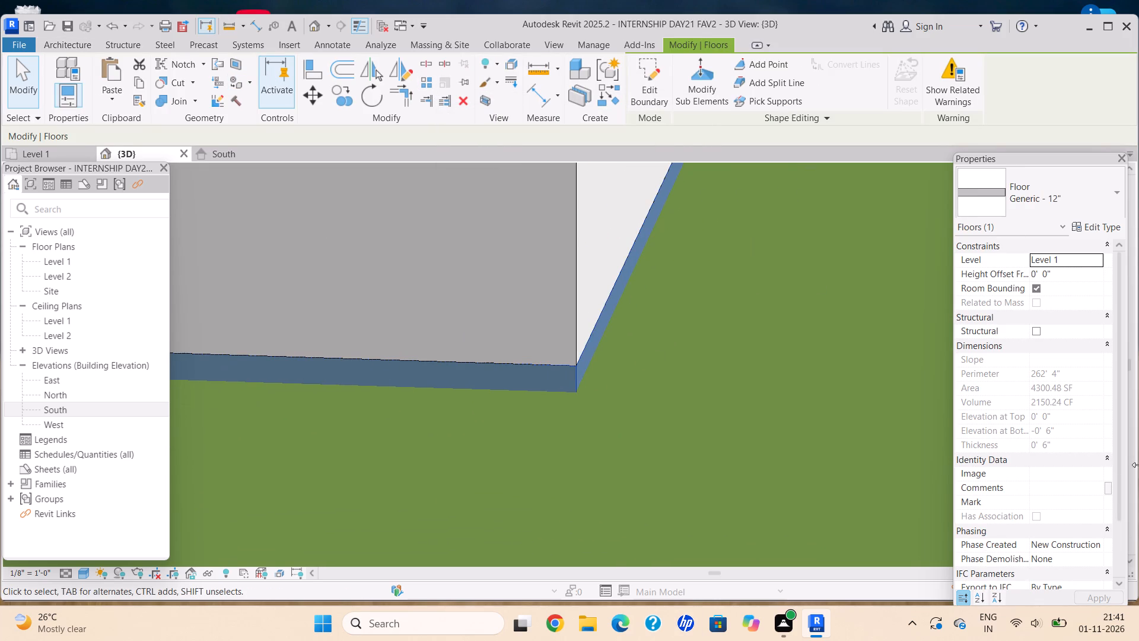
left_click(253, 81)
left_click(277, 103)
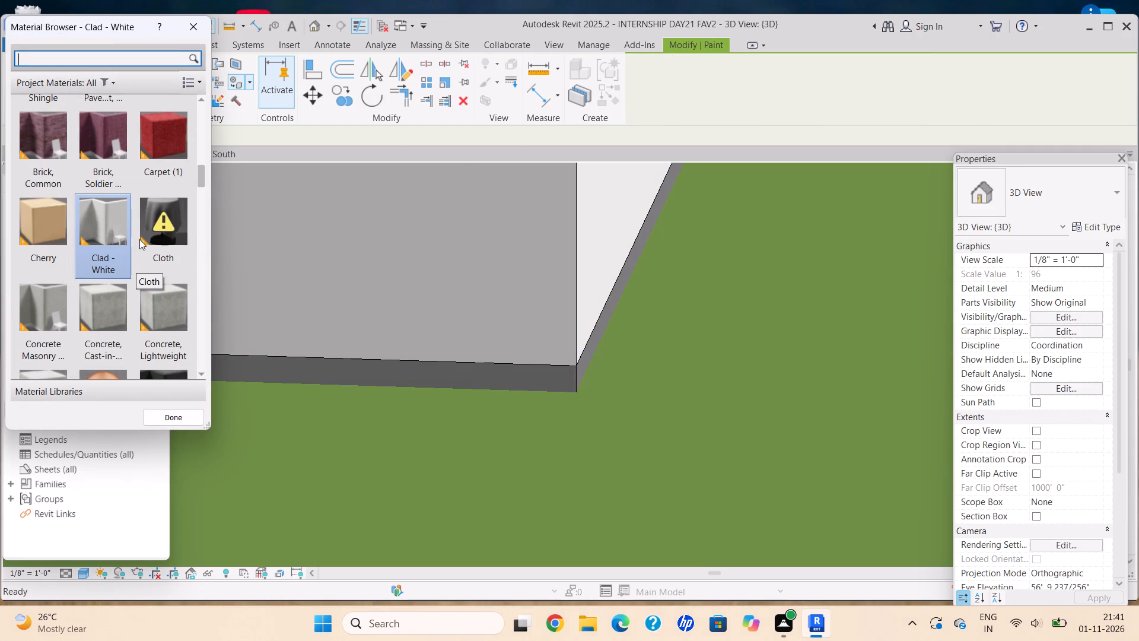
scroll(440, 297, "down", 2)
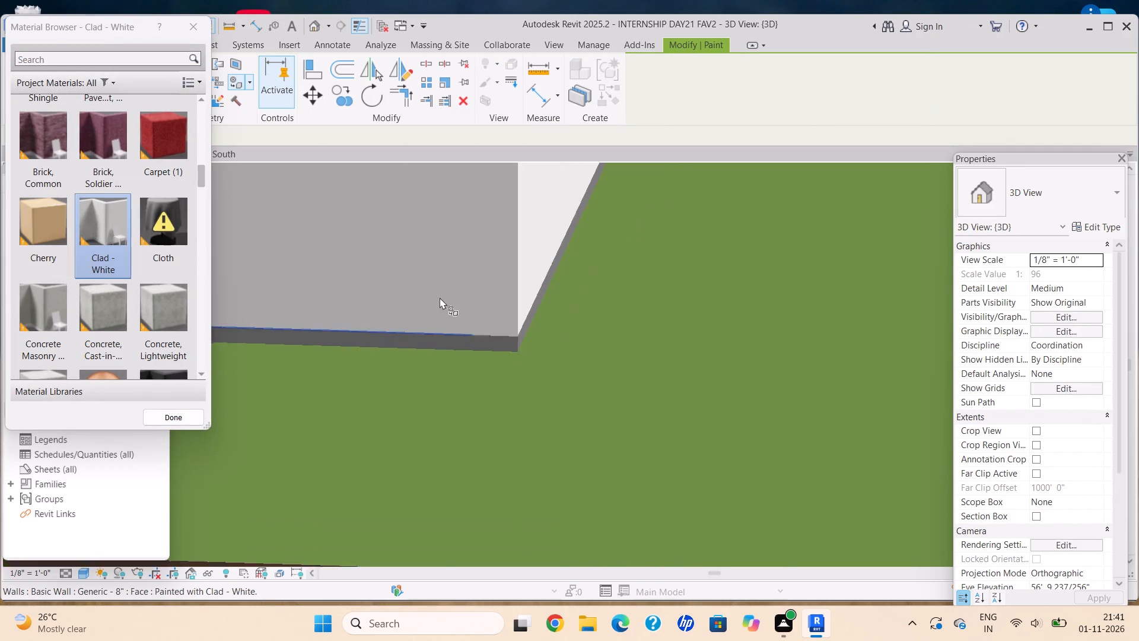
scroll(440, 297, "down", 6)
middle_click_drag(419, 246, 568, 391)
middle_click(579, 404)
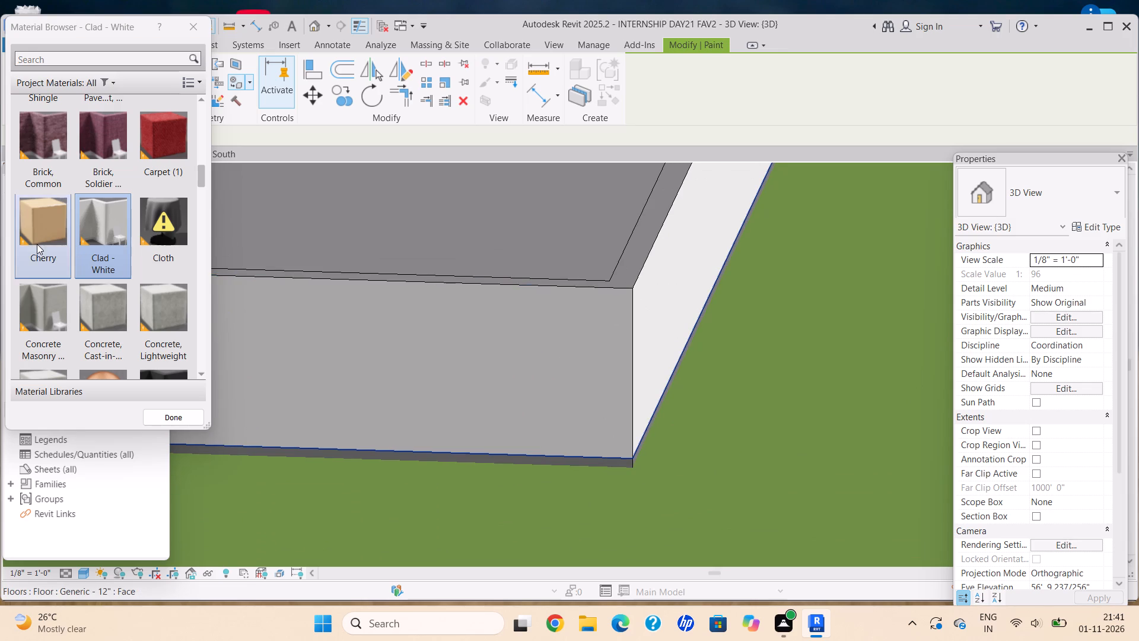
left_click(110, 230)
scroll(741, 494, "up", 13)
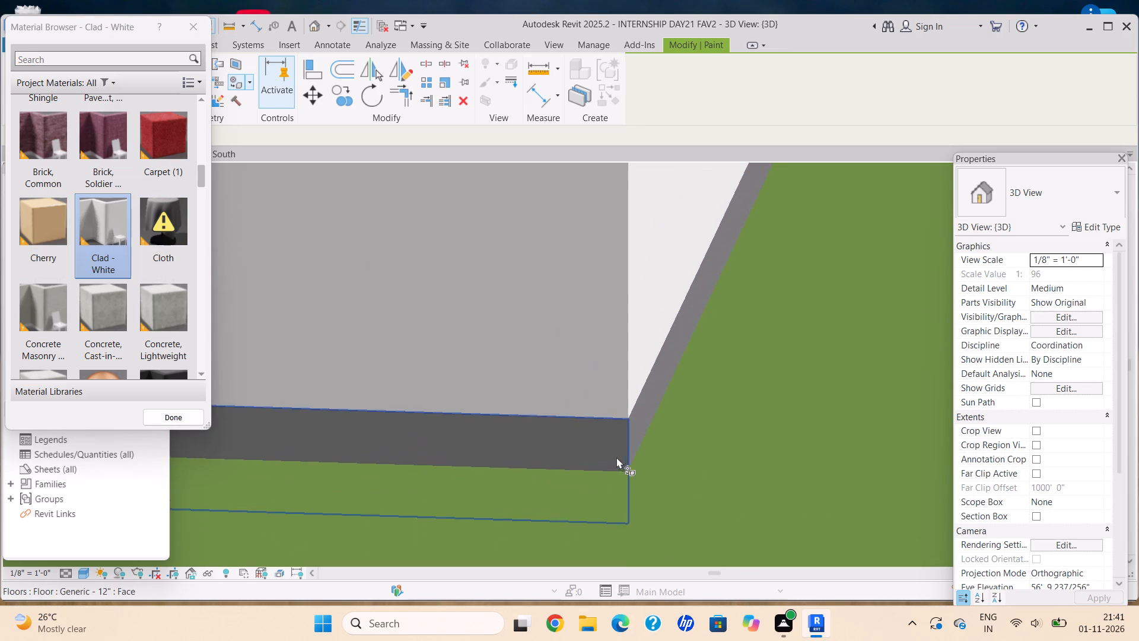
scroll(616, 457, "up", 1)
left_click(606, 445)
left_click(648, 398)
Paint the ground floor slab's edge faces at the corner between the road side and the side opposite the gate with Clad - White.
scroll(625, 417, "down", 20)
scroll(625, 417, "down", 7)
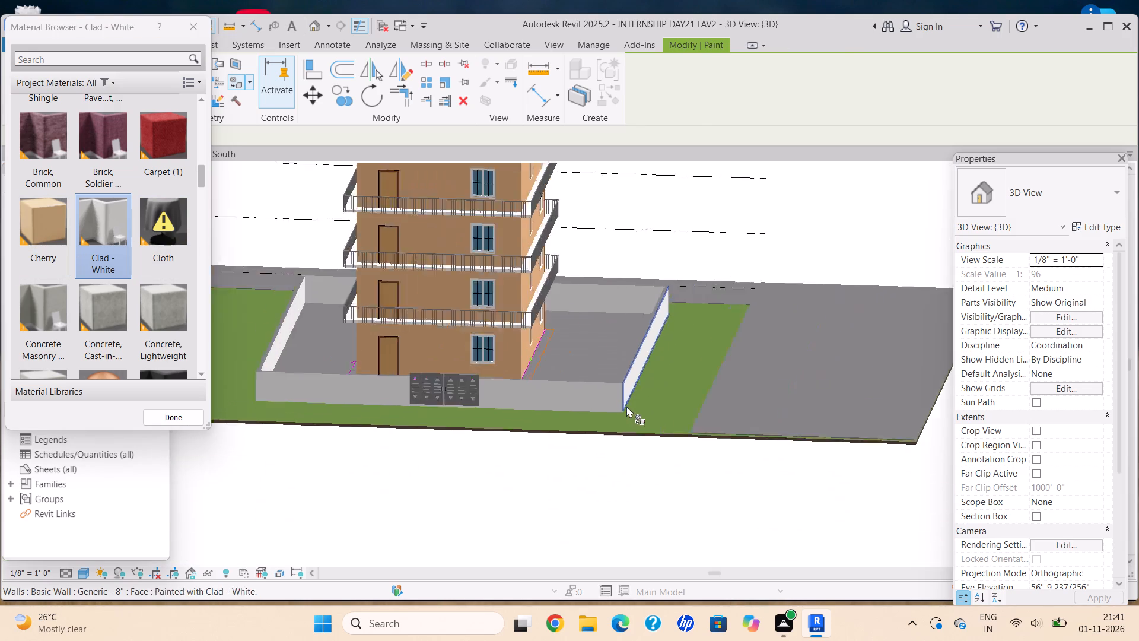
scroll(626, 406, "down", 7)
middle_click_drag(618, 406, 405, 421)
middle_click_drag(513, 383, 422, 378, "shift")
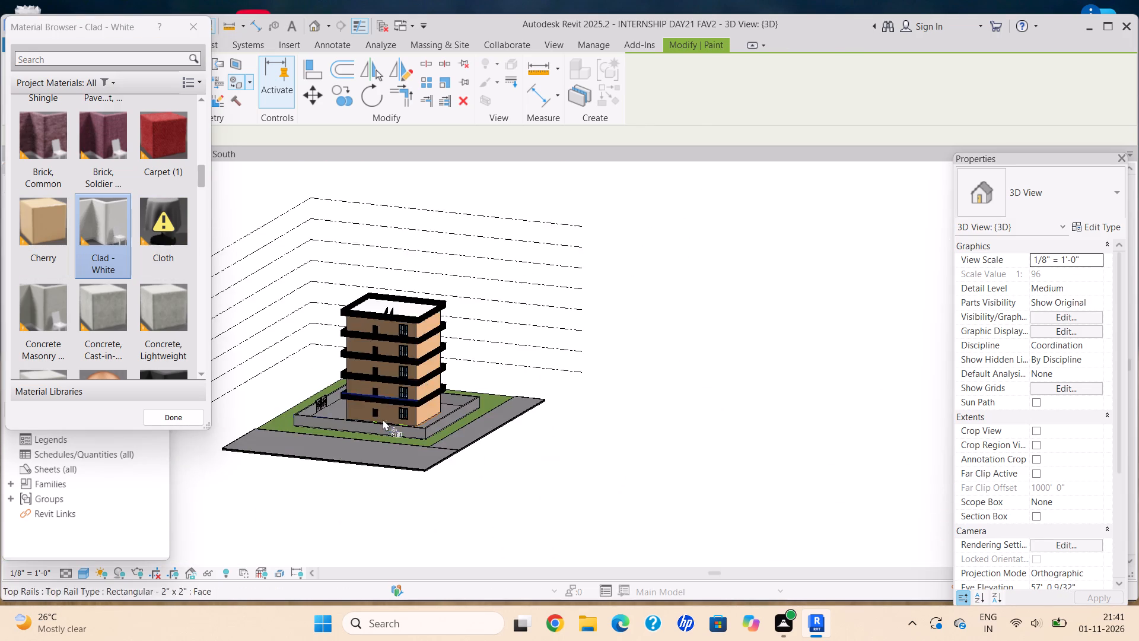
scroll(380, 423, "up", 20)
scroll(380, 423, "up", 10)
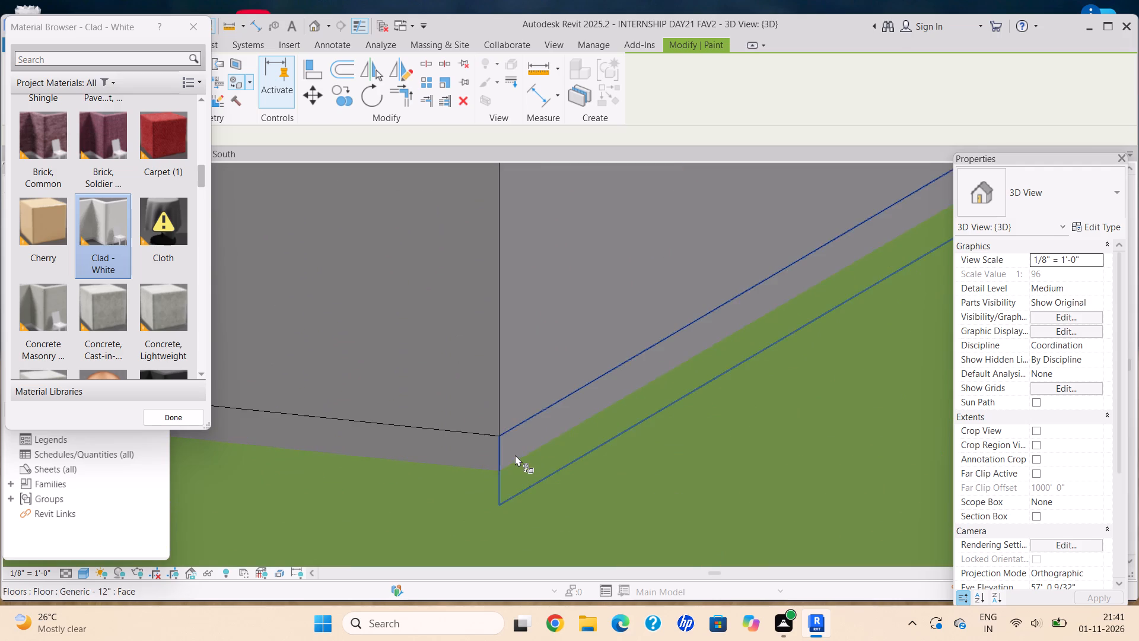
left_click(515, 455)
left_click(475, 454)
Paint the boundary wall's outer face opposite the gate and the adjoining road-side face with Clad - White.
scroll(524, 456, "down", 8)
scroll(533, 460, "up", 1)
scroll(554, 445, "down", 16)
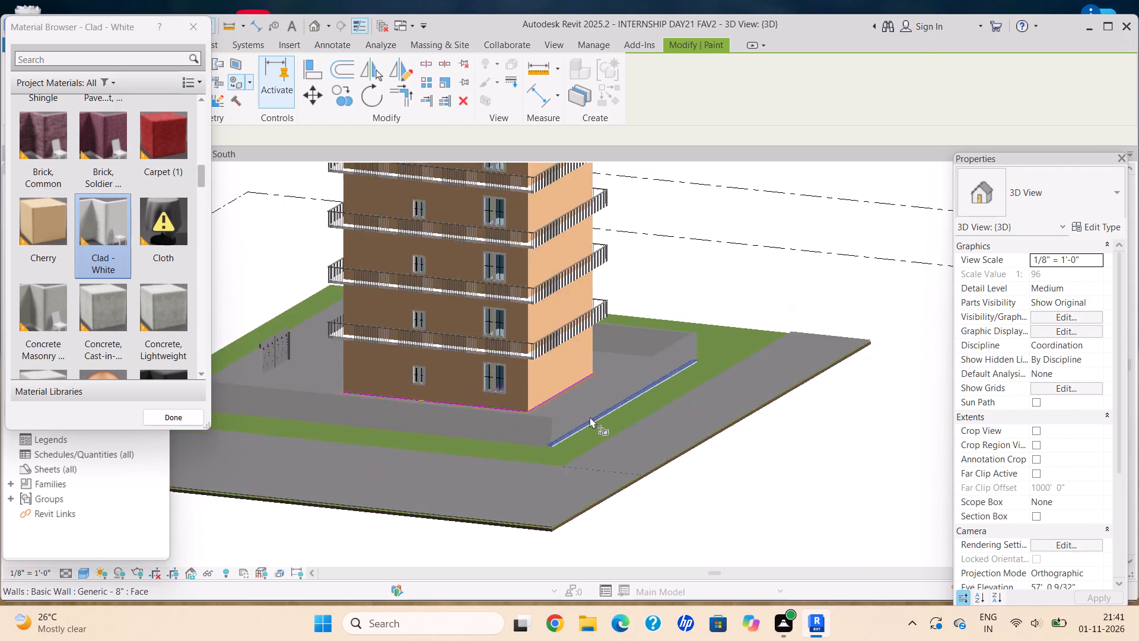
scroll(600, 404, "up", 1)
middle_click_drag(594, 399, 578, 387, "shift")
scroll(562, 398, "up", 6)
left_click(511, 397)
left_click(356, 439)
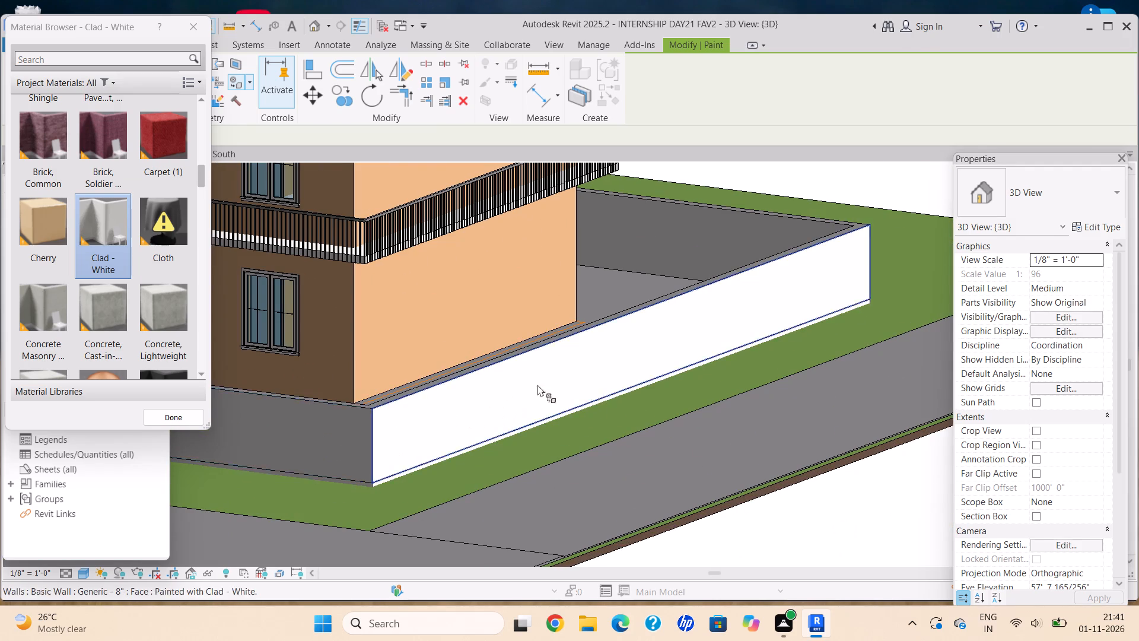
Paint the face at the boundary wall's base, at the far corner opposite the gate, with Clad - White.
scroll(651, 355, "down", 5)
middle_click_drag(612, 347, 571, 342, "shift")
middle_click_drag(555, 342, 546, 342, "shift")
middle_click_drag(494, 351, 486, 355, "shift")
scroll(632, 316, "up", 1)
middle_click_drag(584, 326, 464, 356, "shift")
middle_click_drag(427, 366, 555, 403)
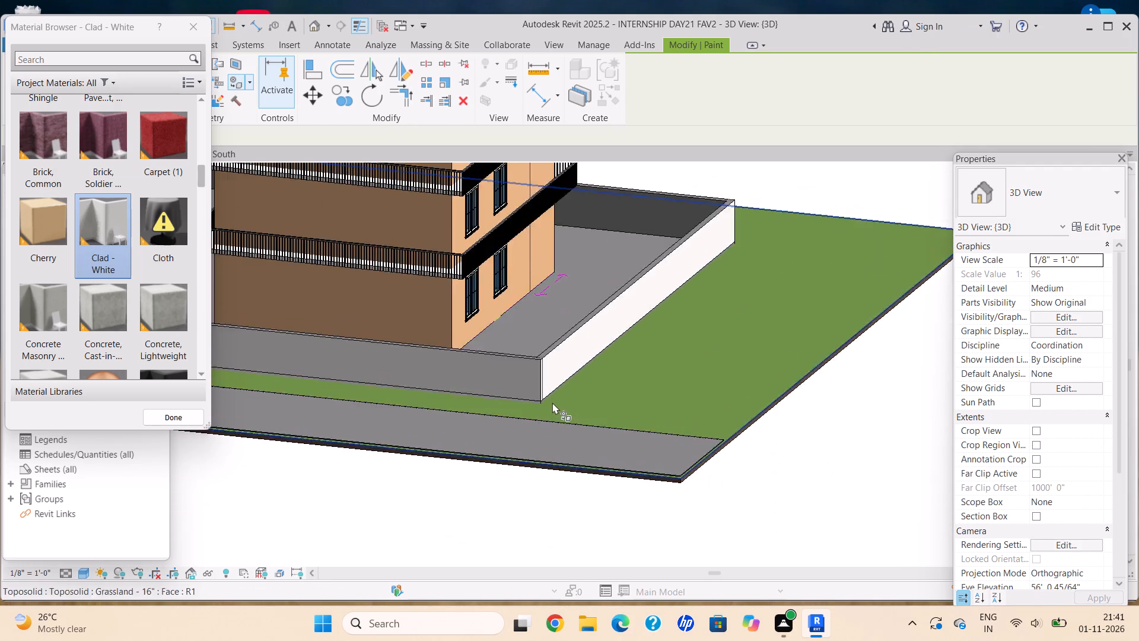
scroll(552, 401, "up", 20)
scroll(552, 401, "up", 1)
left_click(492, 407)
Examine the boundary wall around the gate side and the side opposite the main road for unpainted faces.
scroll(526, 443, "down", 20)
scroll(526, 443, "down", 8)
middle_click_drag(641, 254, 381, 262, "shift")
middle_click_drag(712, 287, 597, 300)
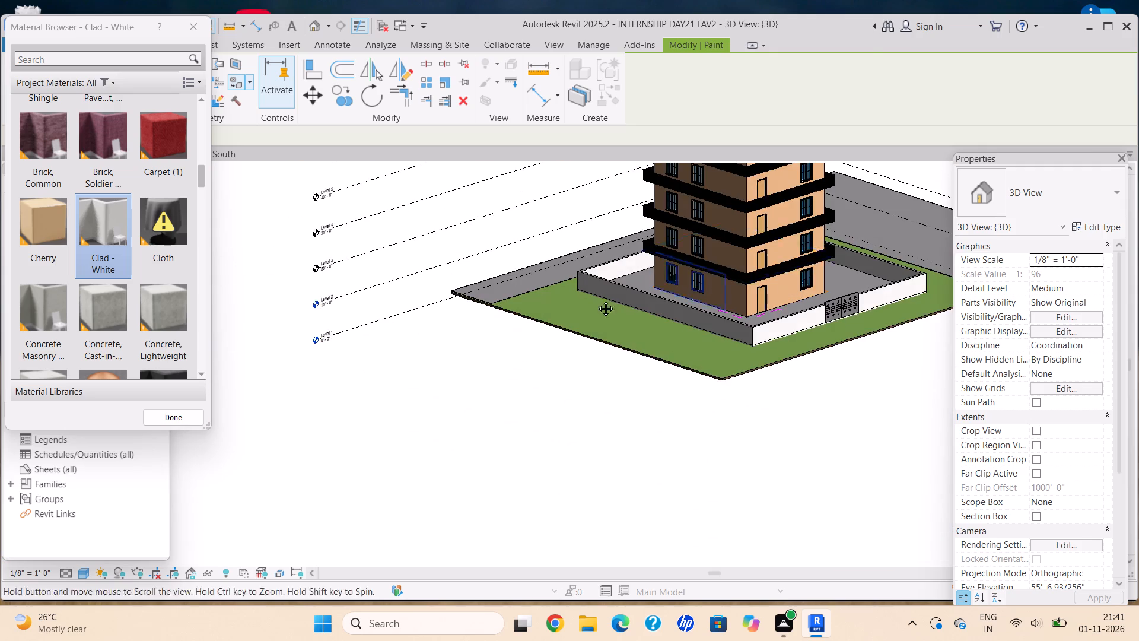
scroll(563, 308, "up", 17)
middle_click_drag(597, 300, 569, 306)
scroll(607, 381, "down", 12)
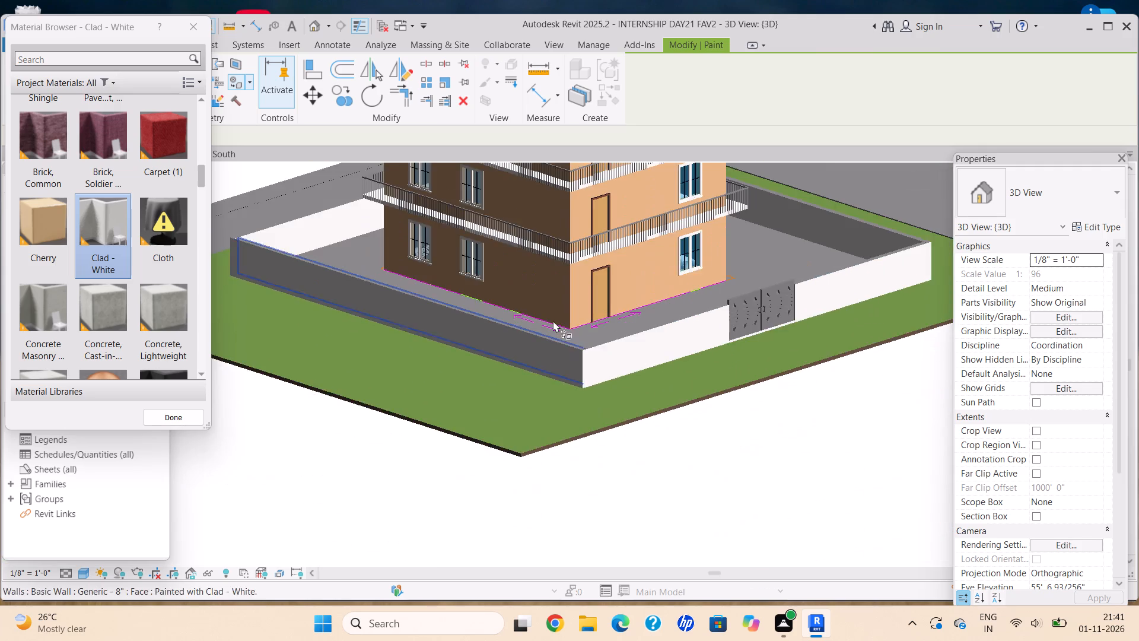
middle_click_drag(552, 320, 639, 347, "shift")
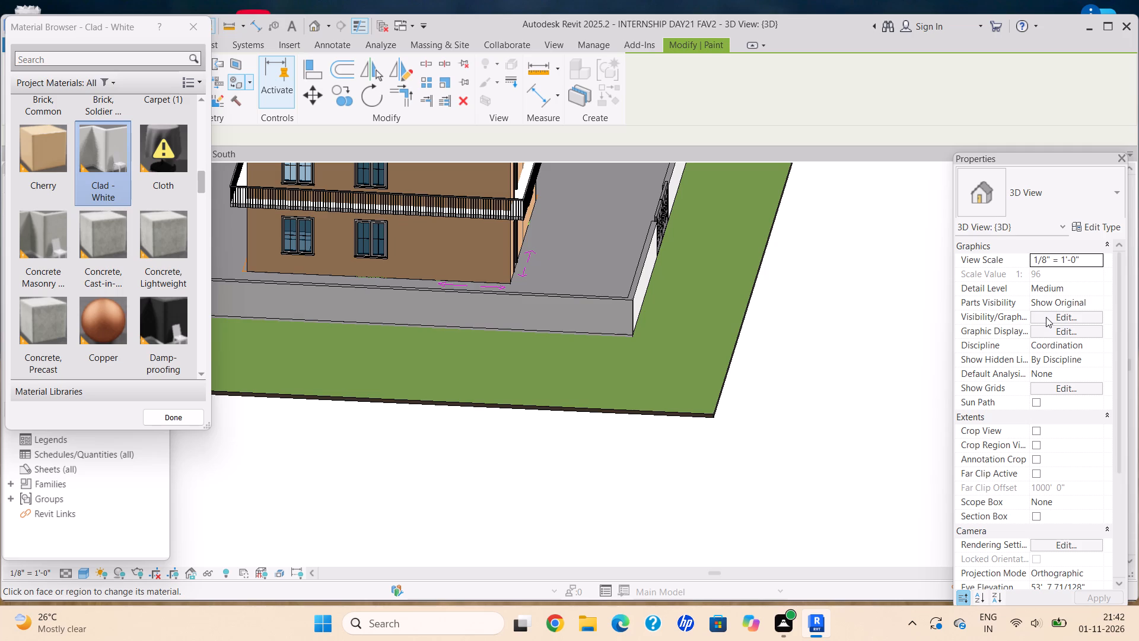
Paint the top face of the ground floor slab around the building, inside the boundary wall, with Cherry.
scroll(986, 372, "down", 2)
middle_click_drag(987, 375, 1079, 474)
scroll(691, 285, "down", 6)
middle_click_drag(657, 296, 706, 350)
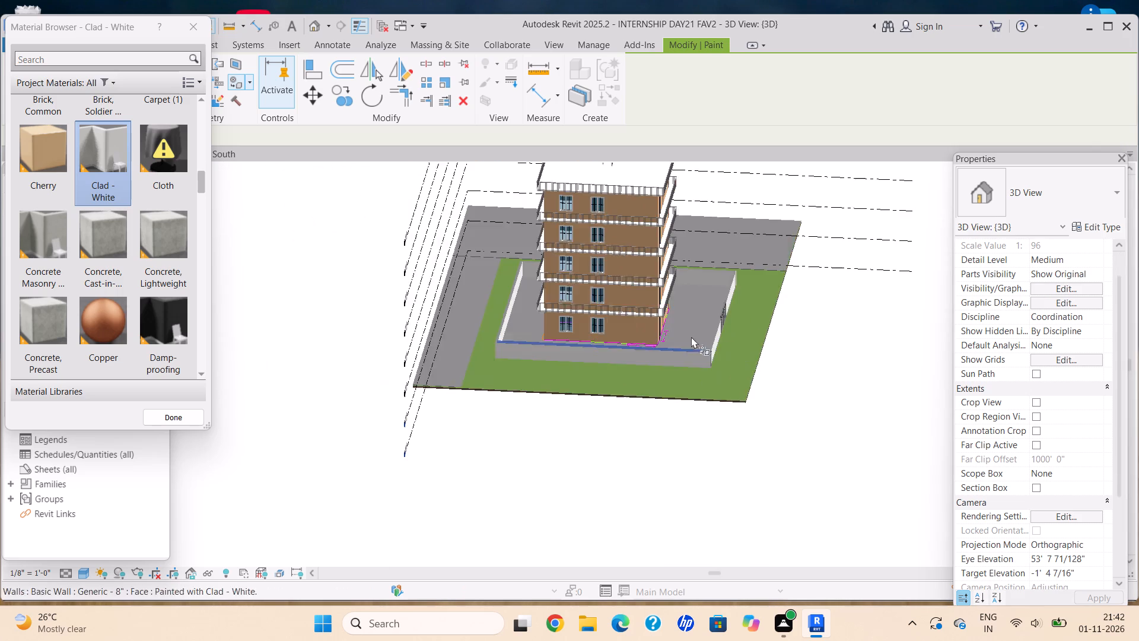
scroll(533, 282, "up", 7)
middle_click_drag(540, 300, 682, 213)
middle_click_drag(695, 213, 701, 213, "shift")
scroll(571, 250, "down", 8)
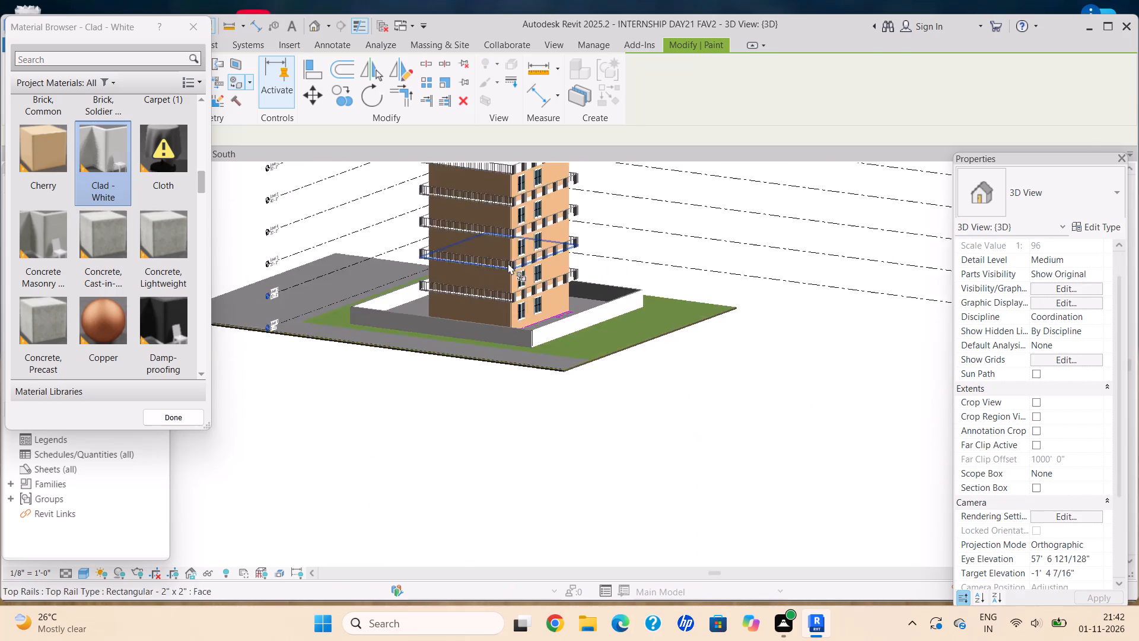
scroll(508, 263, "down", 2)
scroll(443, 256, "up", 1)
middle_click_drag(443, 249, 763, 247, "shift")
scroll(714, 277, "up", 7)
middle_click_drag(613, 318, 691, 359, "shift")
scroll(695, 358, "up", 1, "shift")
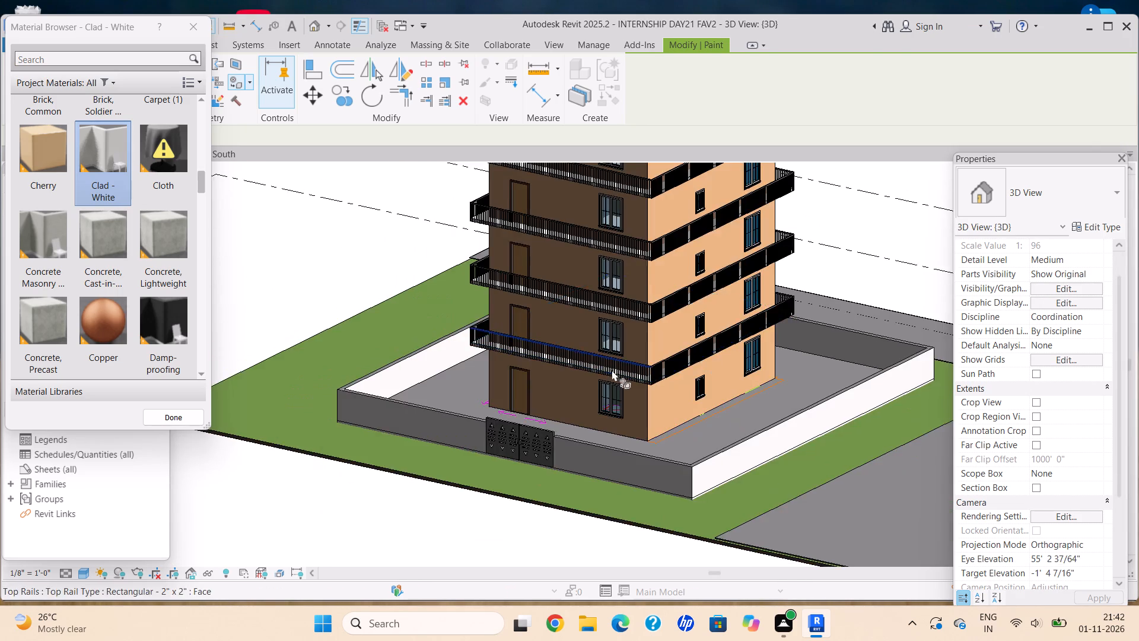
middle_click_drag(613, 370, 656, 375, "shift")
scroll(623, 375, "up", 1, "shift")
scroll(508, 367, "up", 4)
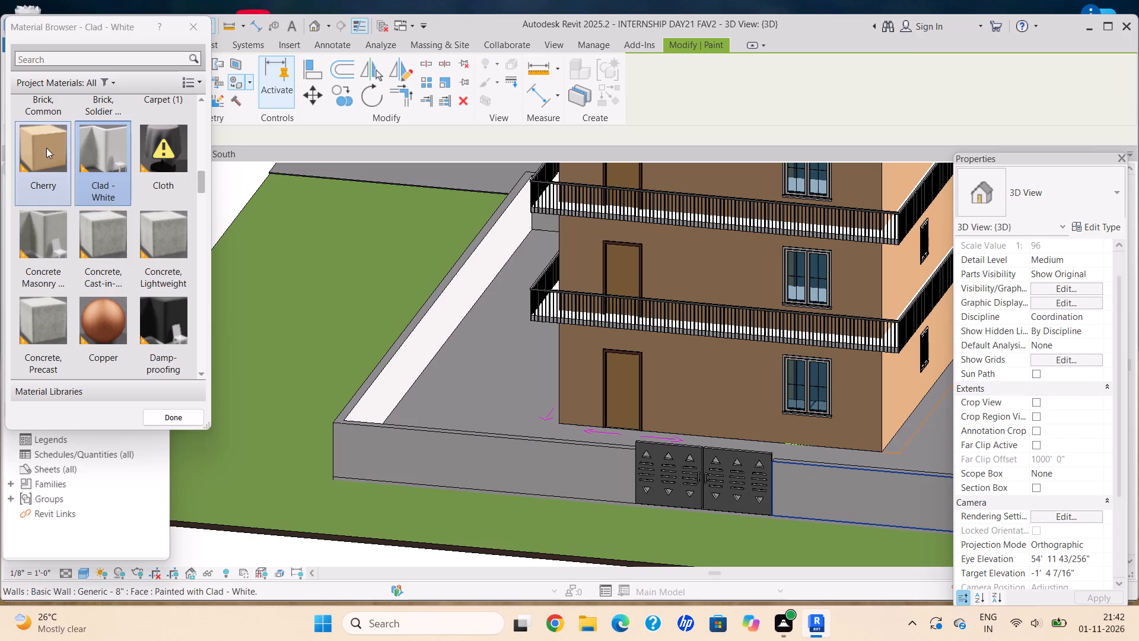
left_click(36, 138)
left_click(495, 392)
Paint the boundary wall's top faces with Cherry on the side away from the main road and the adjoining gate-side segment.
scroll(545, 364, "down", 5)
middle_click_drag(540, 360, 284, 298)
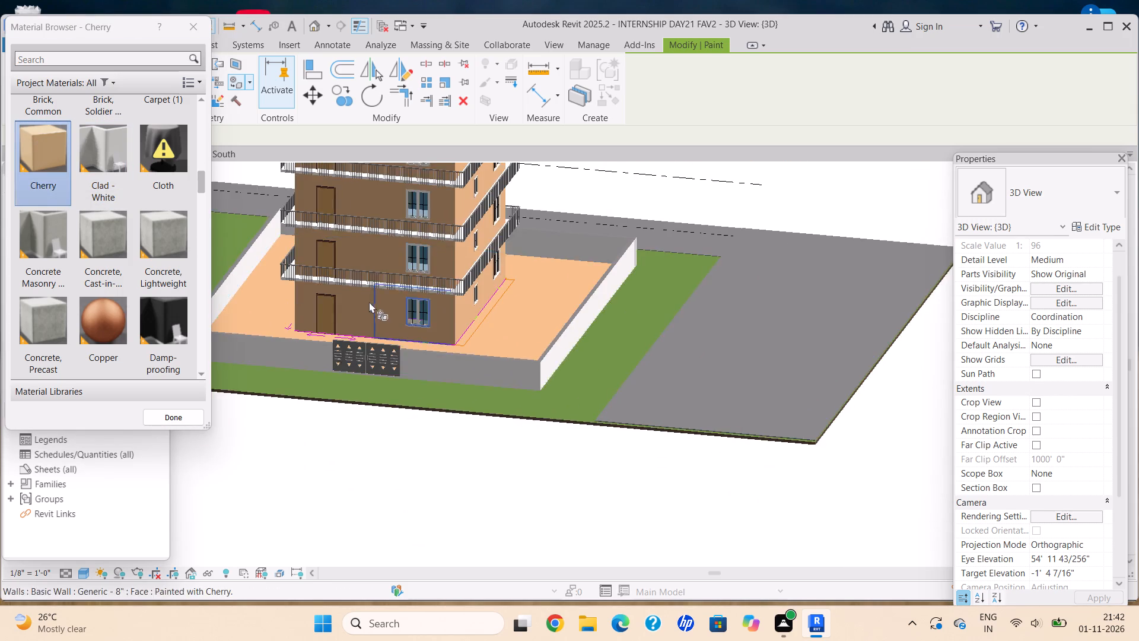
middle_click_drag(369, 299, 421, 305)
scroll(422, 306, "up", 1)
scroll(415, 290, "down", 4)
middle_click_drag(383, 265, 564, 173)
middle_click_drag(540, 204, 576, 261)
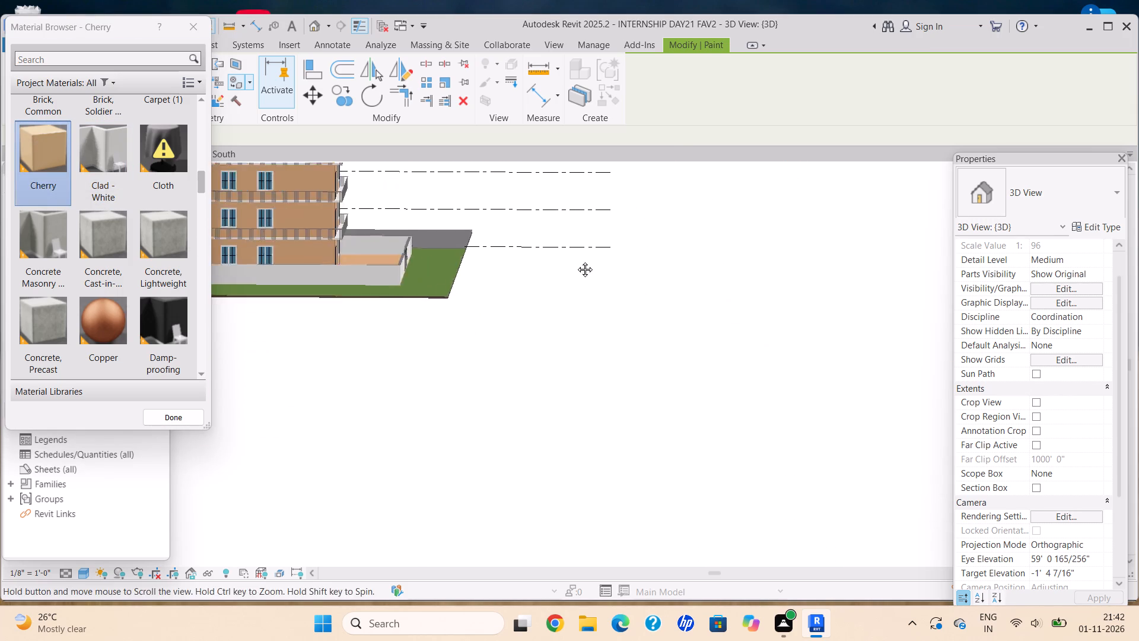
middle_click_drag(576, 261, 615, 332)
middle_click_drag(591, 357, 572, 364, "shift")
middle_click_drag(562, 367, 393, 355, "shift")
middle_click_drag(326, 353, 317, 351, "shift")
scroll(337, 370, "up", 16)
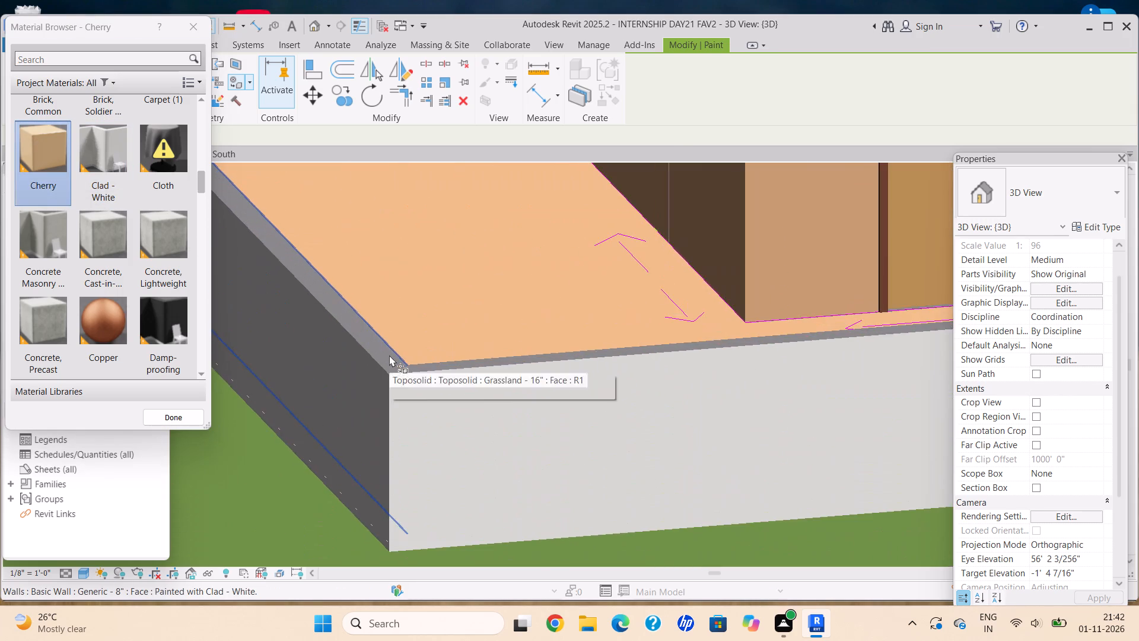
scroll(390, 355, "up", 6)
left_click(390, 355)
left_click(460, 377)
scroll(529, 376, "up", 6)
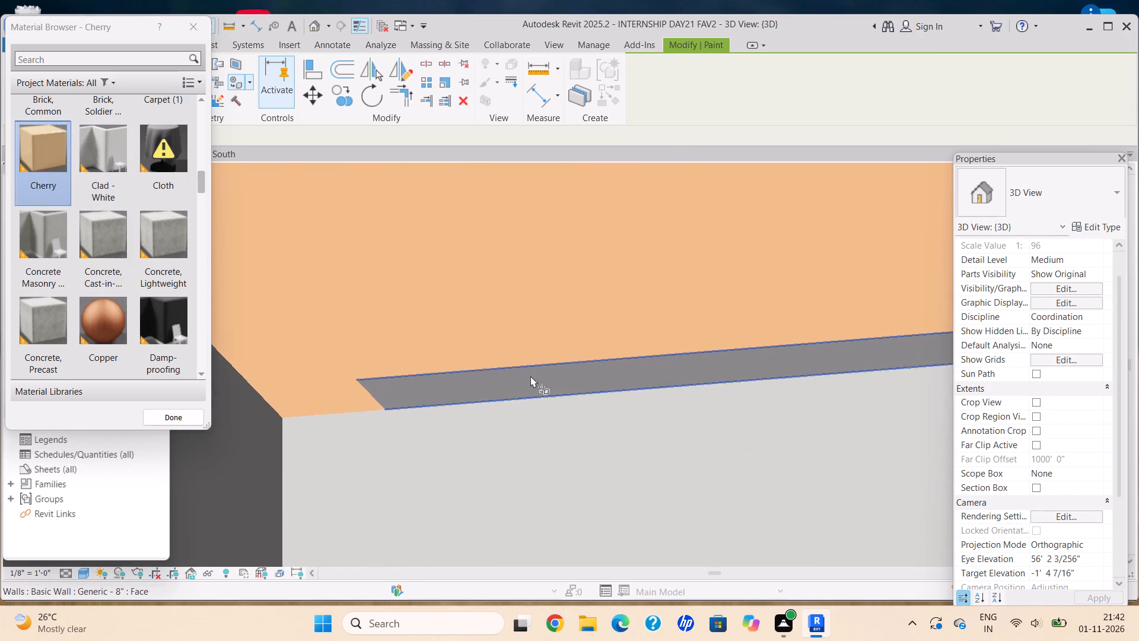
left_click(532, 378)
Paint the top faces of the main-road-side boundary wall and the adjoining gate-side segment with Cherry.
scroll(535, 378, "down", 14)
middle_click_drag(523, 338, 376, 337)
scroll(381, 338, "down", 14)
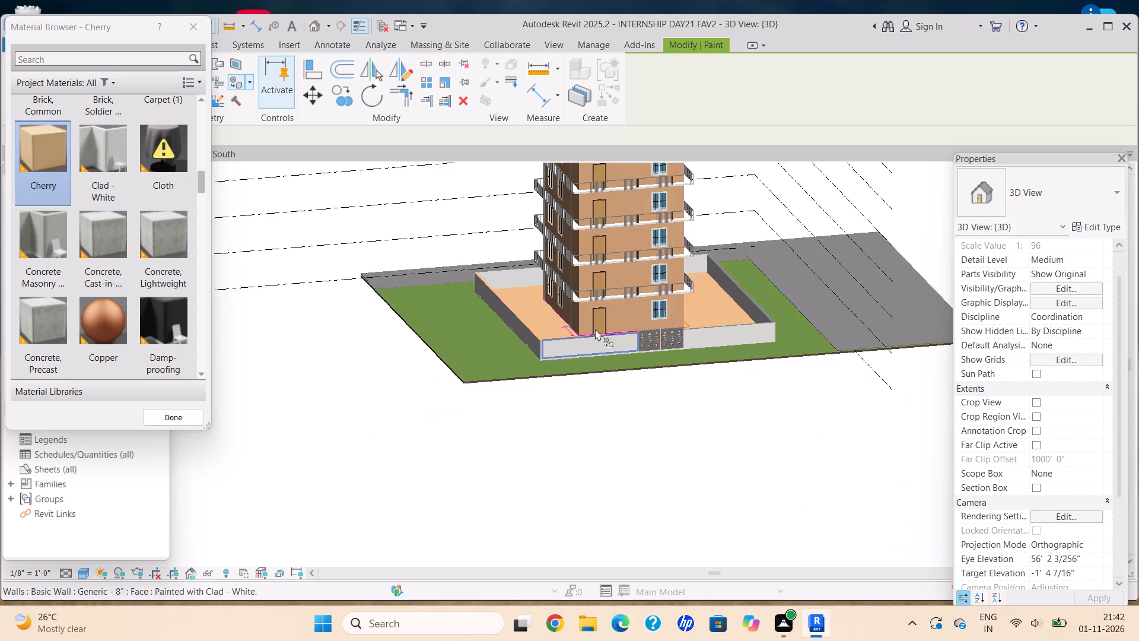
middle_click_drag(594, 329, 488, 351)
scroll(489, 348, "up", 20, "shift")
scroll(489, 348, "up", 5, "shift")
left_click(730, 389)
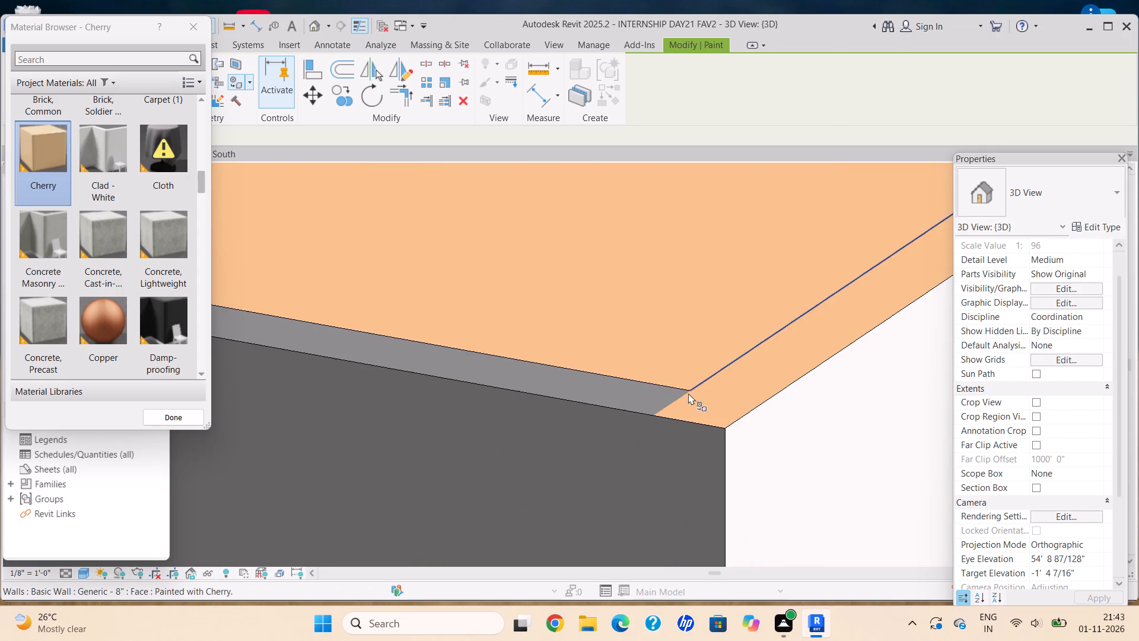
left_click(681, 395)
left_click(644, 393)
Paint the top face of the boundary wall opposite the gate with Cherry.
scroll(711, 385, "down", 20)
scroll(711, 385, "down", 1)
middle_click_drag(711, 328, 533, 387)
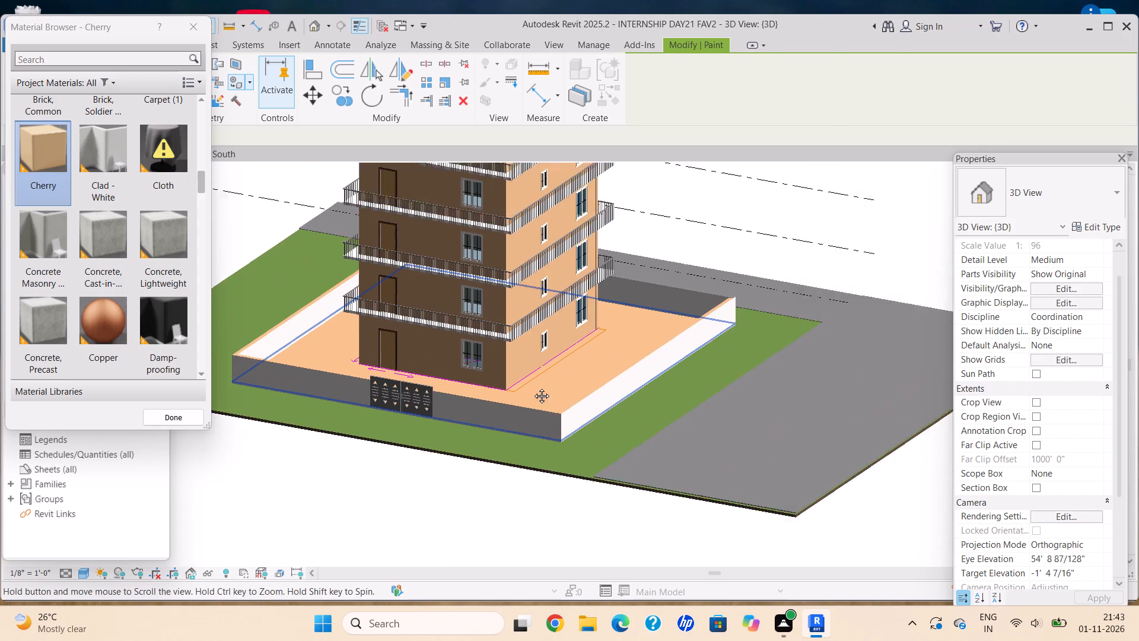
middle_click_drag(661, 320, 657, 327, "shift")
middle_click_drag(597, 380, 547, 391, "shift")
middle_click_drag(637, 357, 528, 409, "shift")
scroll(476, 423, "up", 10)
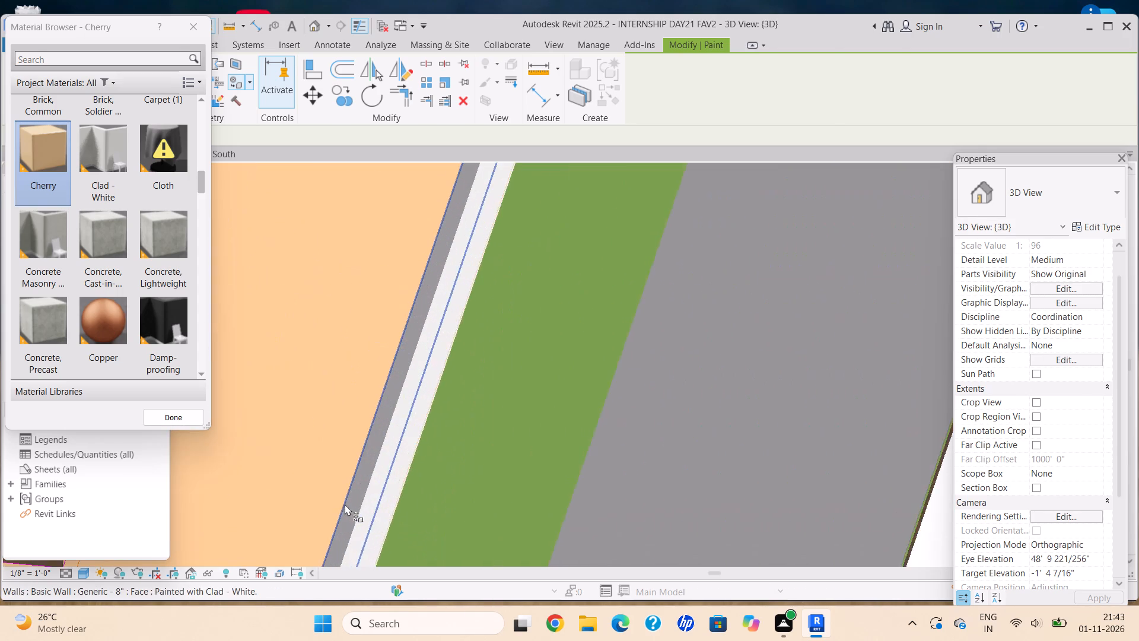
scroll(345, 504, "up", 6)
left_click(353, 485)
Review the boundary wall and ground slab from several sides for unpainted faces, and end the Paint command.
scroll(383, 435, "down", 8)
scroll(387, 432, "up", 1)
scroll(387, 432, "down", 10)
middle_click_drag(298, 404, 356, 376)
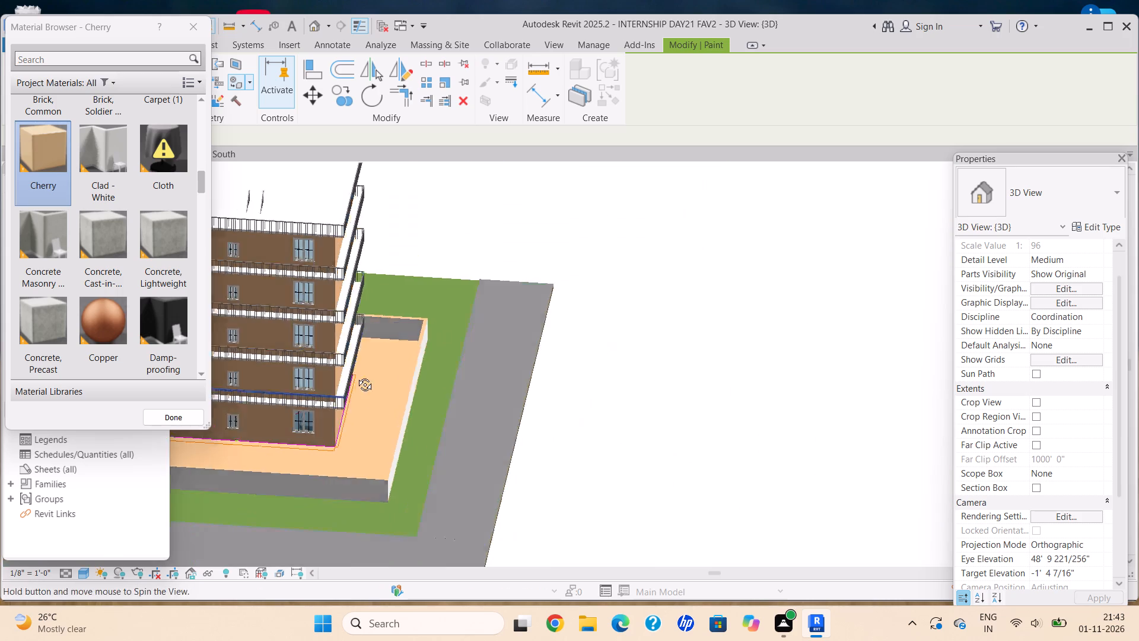
middle_click_drag(356, 376, 594, 309)
scroll(503, 345, "down", 2)
middle_click_drag(486, 343, 457, 336, "shift")
middle_click_drag(408, 323, 358, 304, "shift")
middle_click_drag(374, 308, 360, 303, "shift")
middle_click_drag(364, 303, 418, 334)
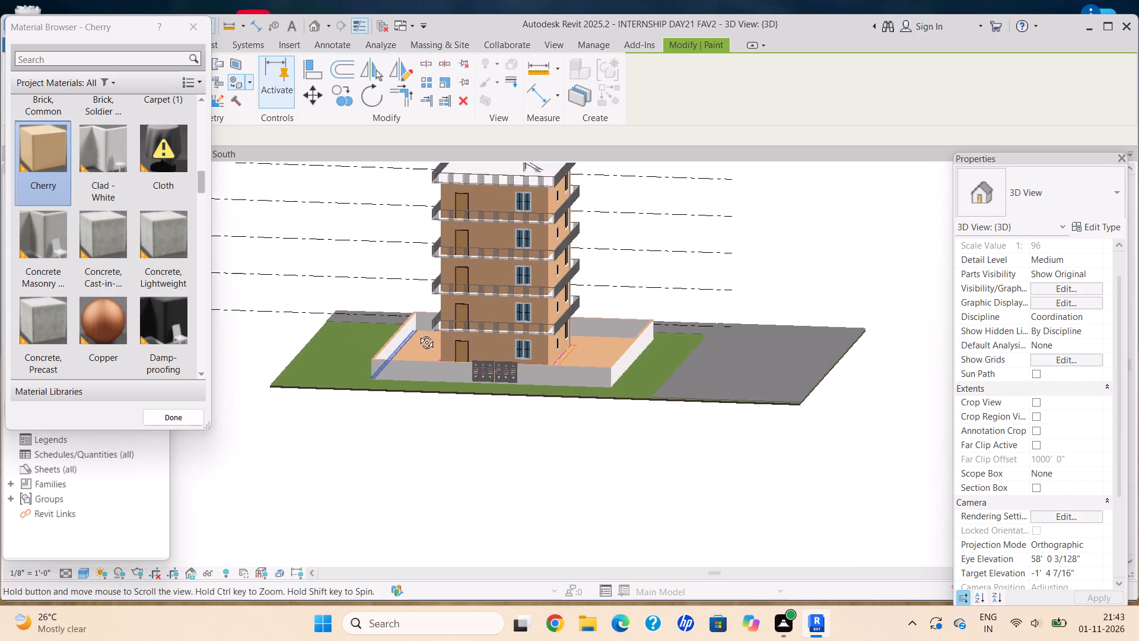
middle_click_drag(418, 334, 432, 339)
scroll(140, 256, "down", 2)
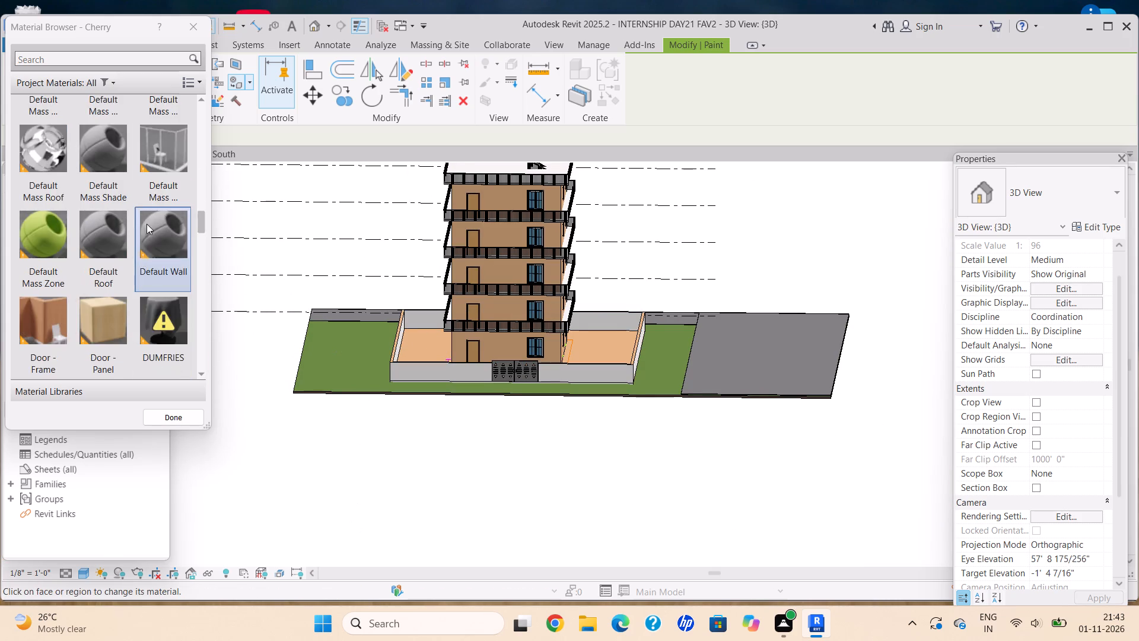
left_click(199, 20)
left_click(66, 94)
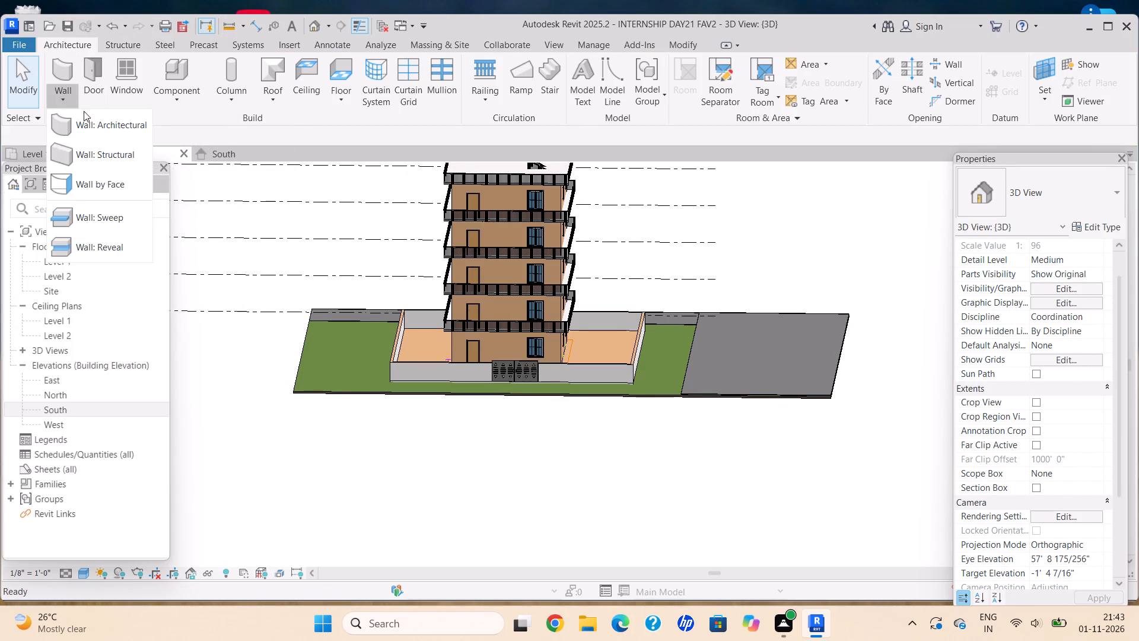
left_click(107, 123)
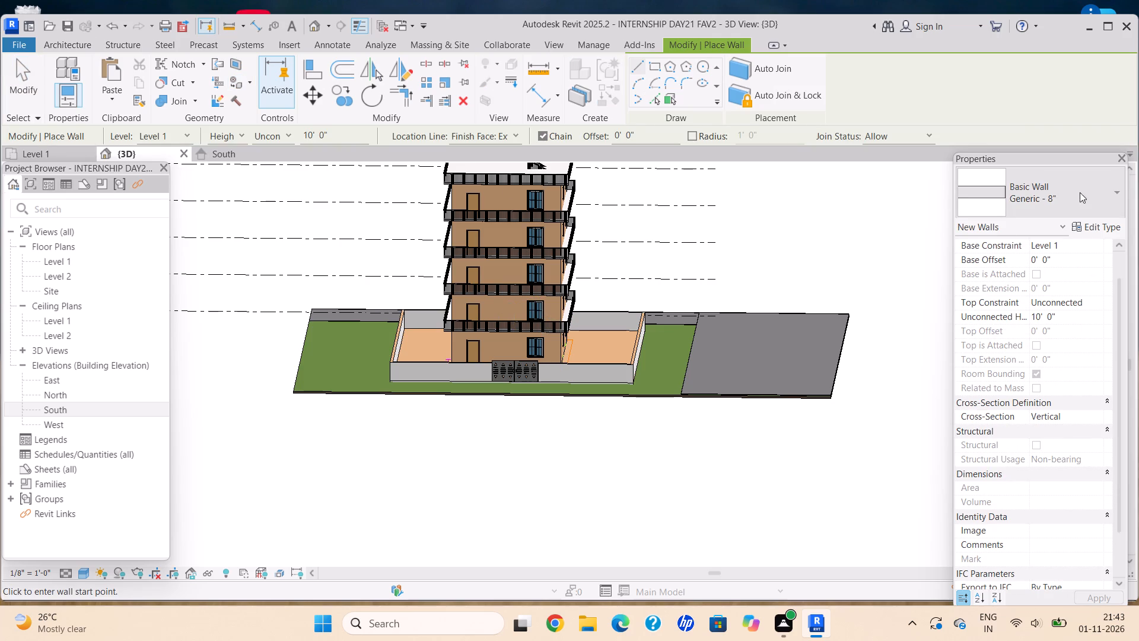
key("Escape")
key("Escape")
Set the profile of the wall Reveal type to Reveal-Brick Course : 1 Brick.
left_click(51, 44)
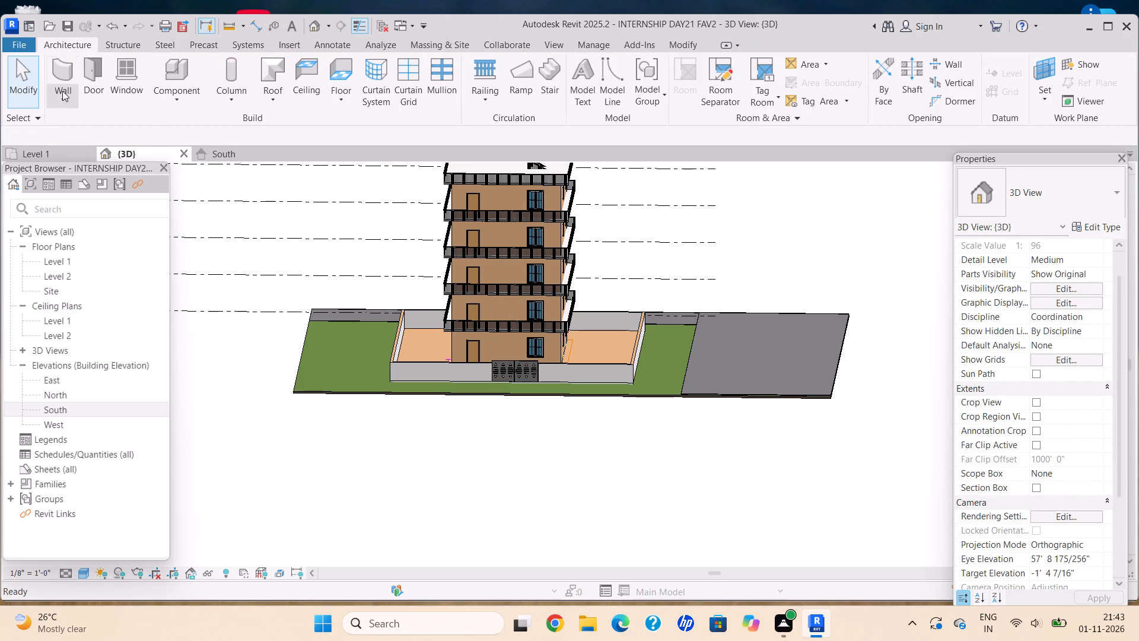
left_click(62, 91)
left_click(125, 245)
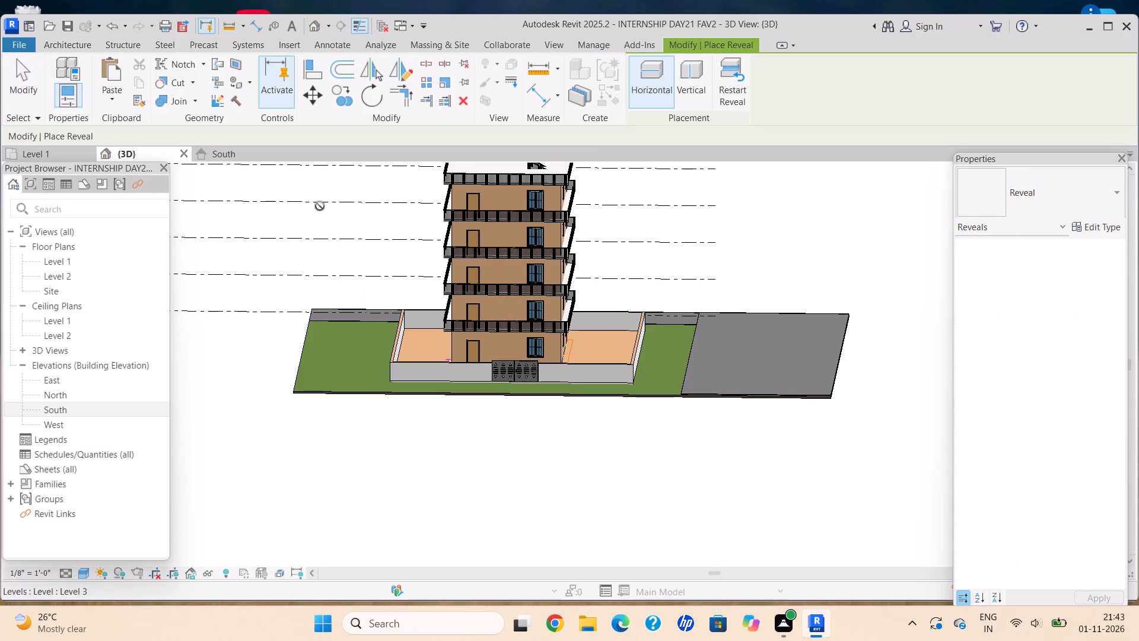
left_click(1108, 233)
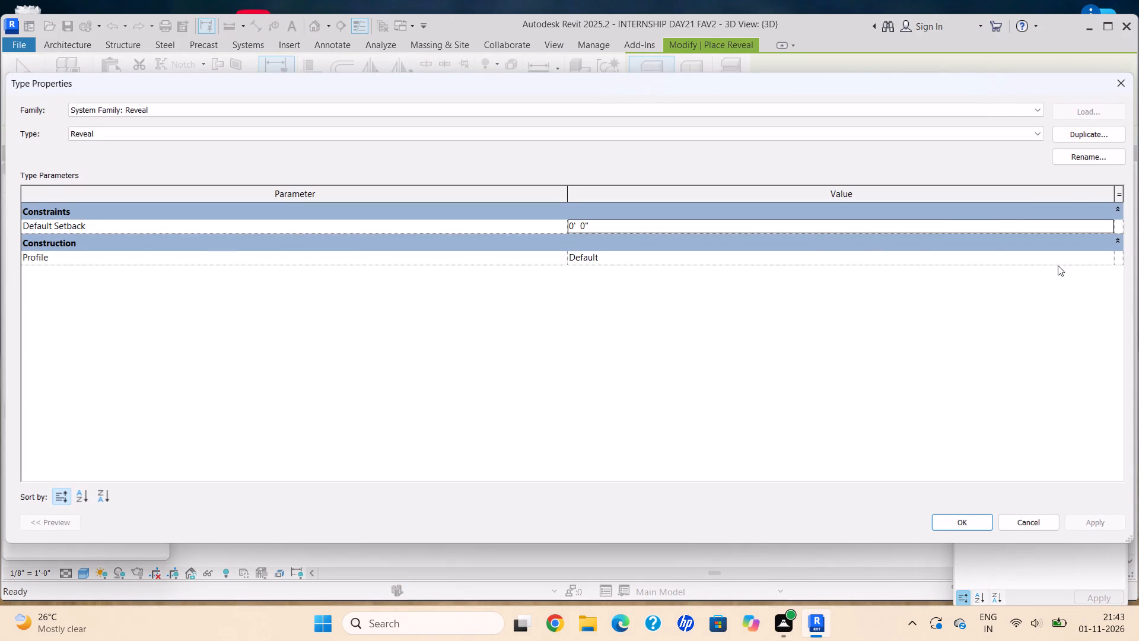
left_click(1109, 259)
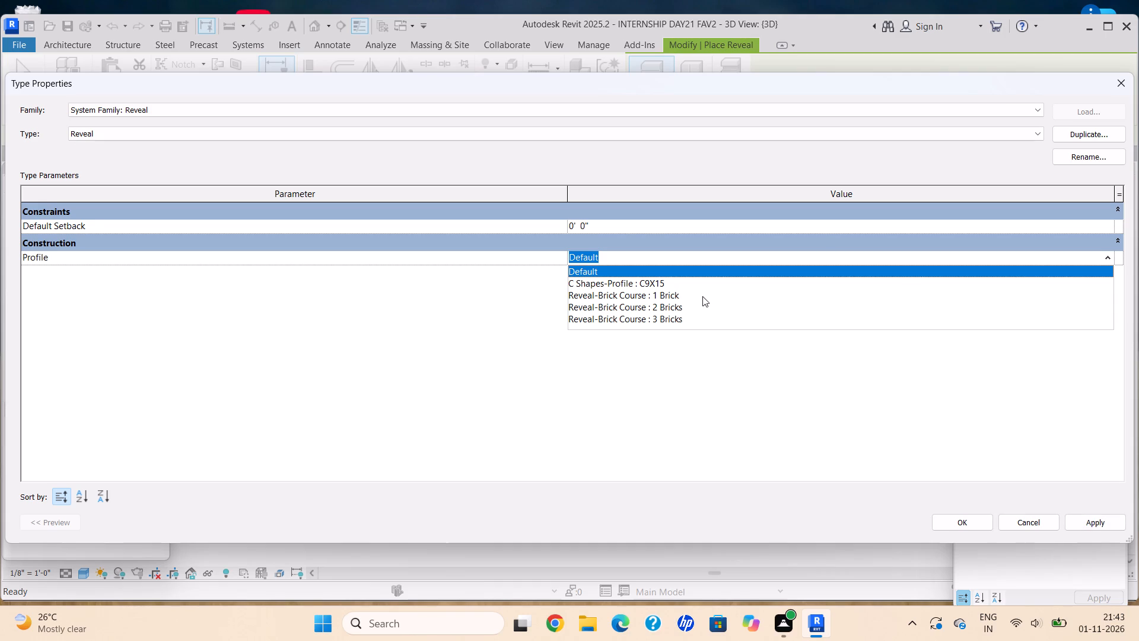
left_click(701, 295)
left_click(1080, 521)
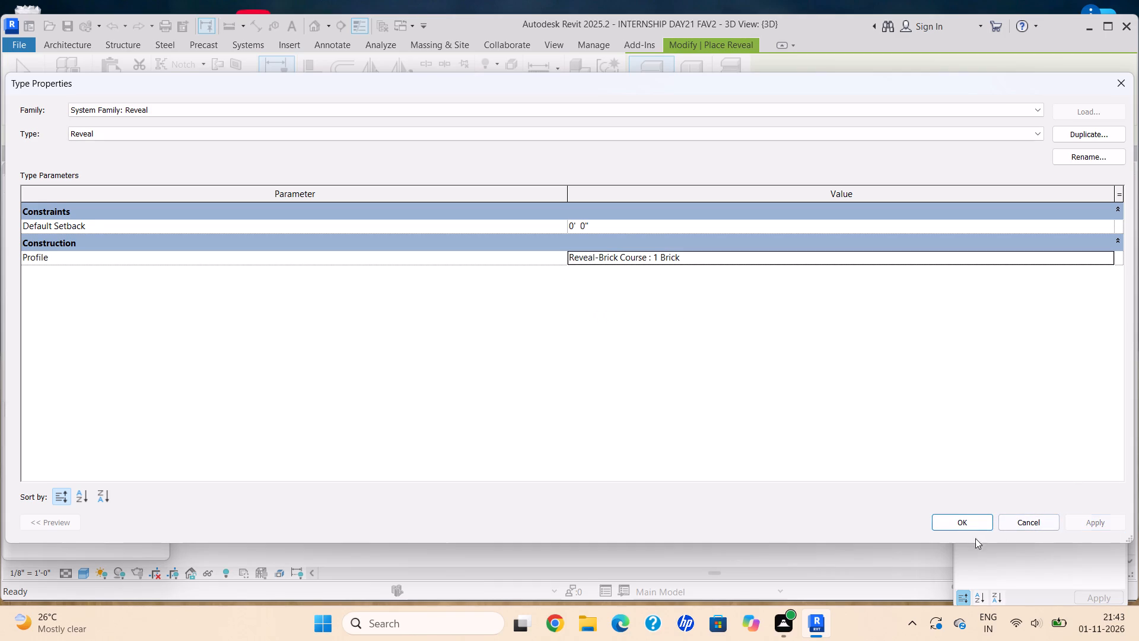
left_click(972, 526)
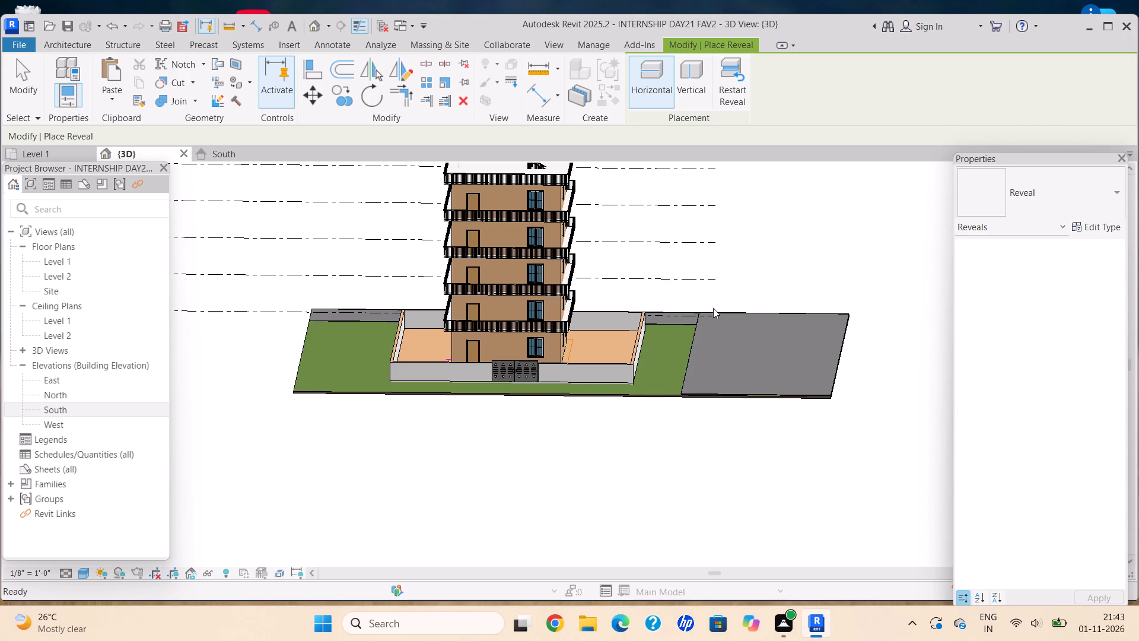
scroll(574, 350, "down", 1)
key("Escape")
Examine the whole building, the boundary wall's gate and road corner, and the lower storeys' facades in 3D.
middle_click_drag(626, 334, 583, 358, "shift")
scroll(583, 358, "down", 1, "shift")
scroll(578, 429, "up", 16)
scroll(556, 355, "down", 11)
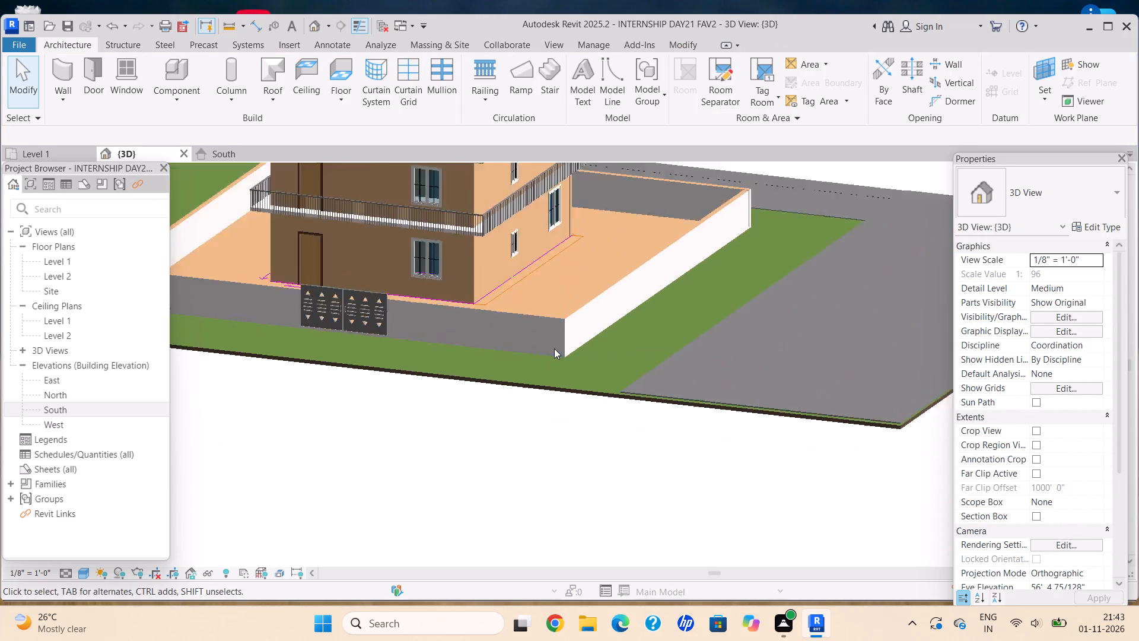
scroll(554, 348, "down", 3)
middle_click_drag(486, 312, 518, 357)
scroll(637, 420, "up", 13)
scroll(599, 458, "down", 5)
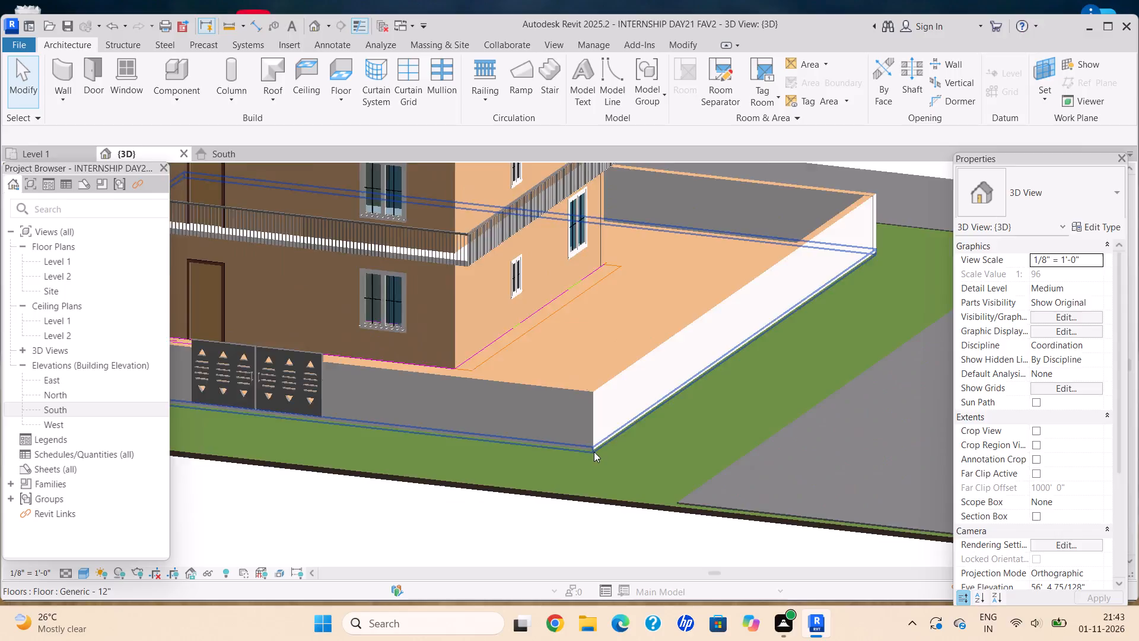
scroll(594, 452, "down", 5)
middle_click(594, 474)
scroll(593, 475, "down", 2)
middle_click_drag(558, 454, 533, 460)
scroll(529, 423, "down", 2)
middle_click_drag(555, 449, 569, 512)
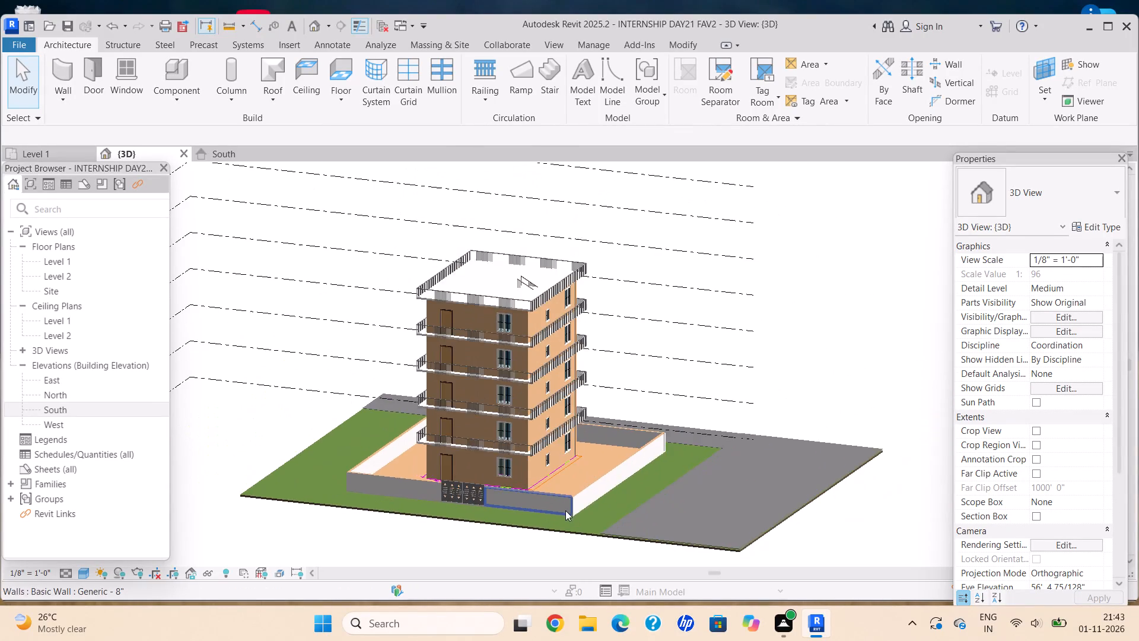
middle_click_drag(540, 445, 530, 339)
scroll(530, 401, "up", 7)
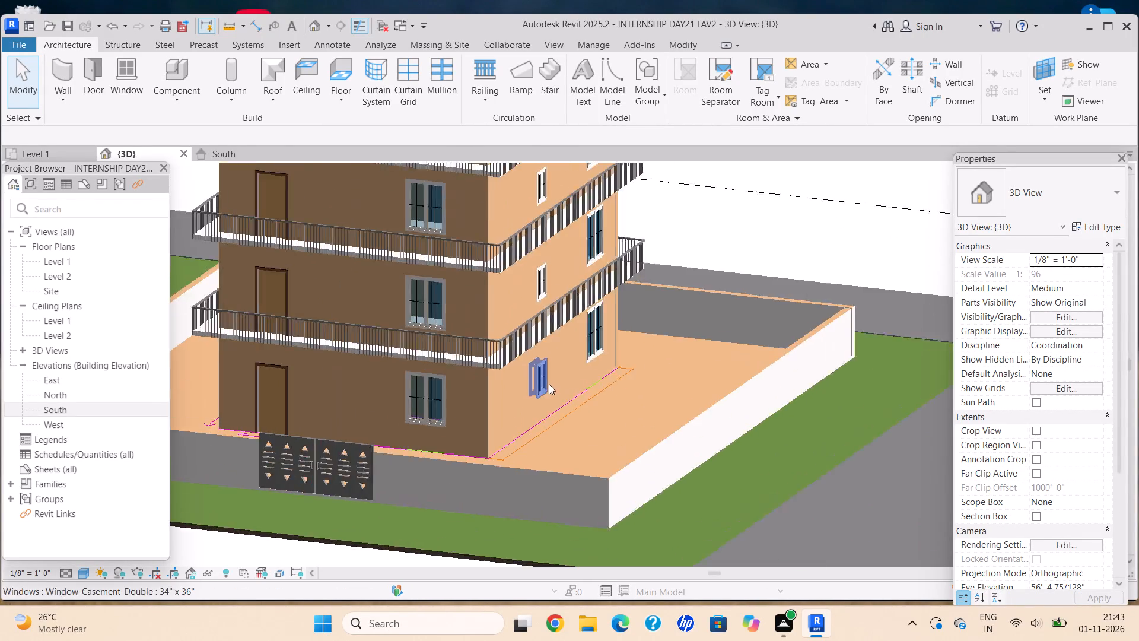
scroll(549, 384, "up", 5)
scroll(469, 385, "down", 2)
middle_click_drag(468, 382, 584, 353)
scroll(583, 334, "down", 1)
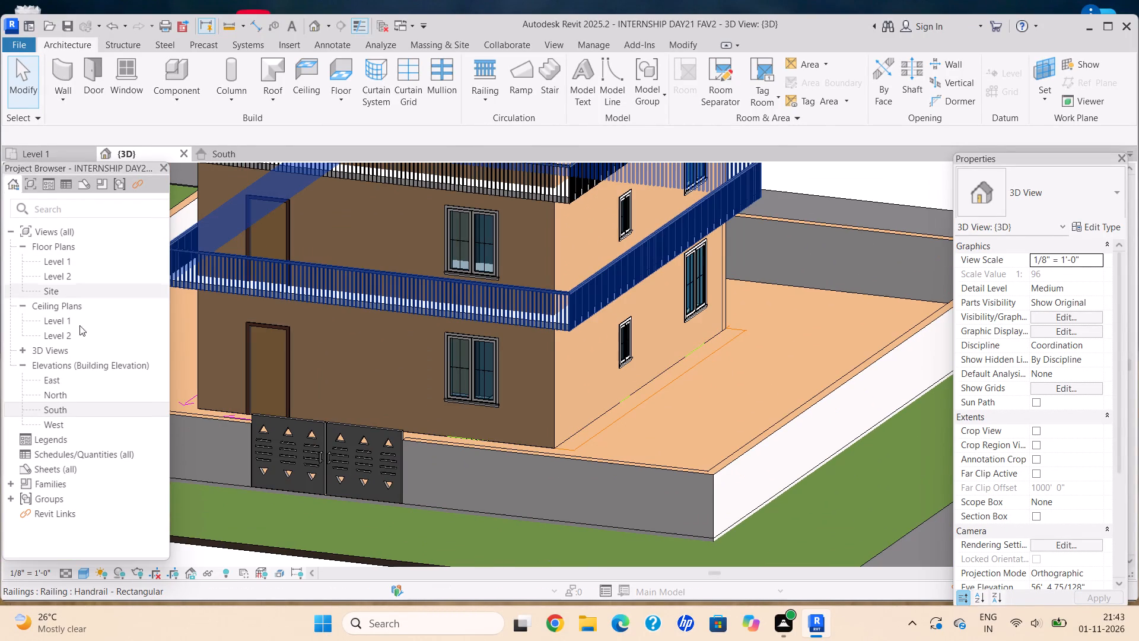
scroll(87, 392, "up", 2)
Check the South elevation and the Level 1 floor plan, and return to the 3D view.
double_click(91, 407)
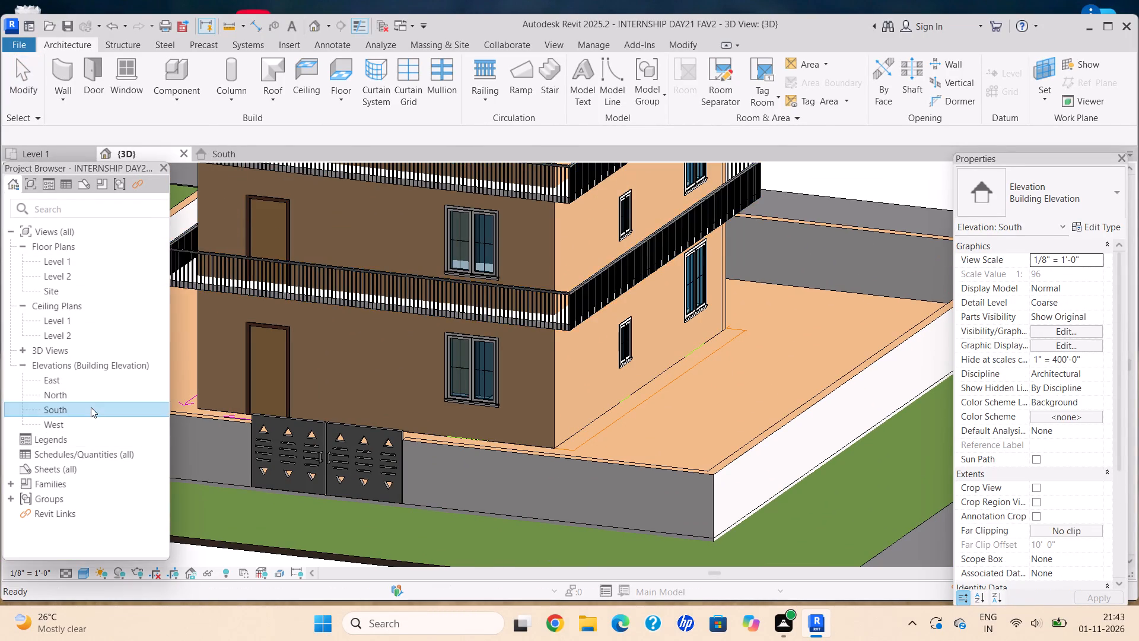
middle_click_drag(403, 369, 351, 379)
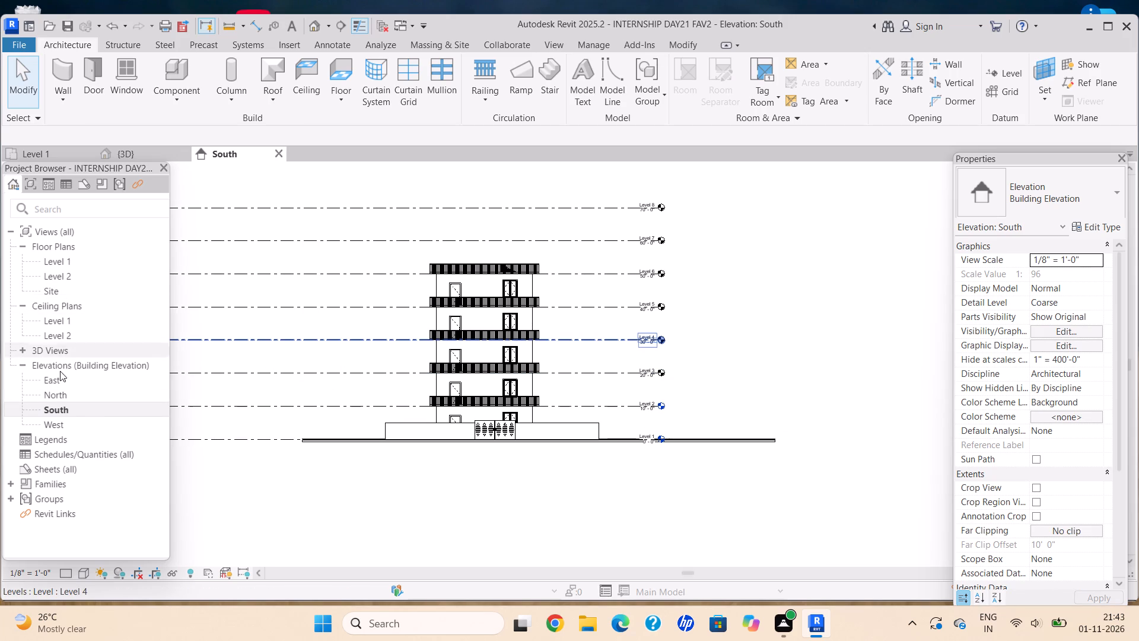
double_click(73, 413)
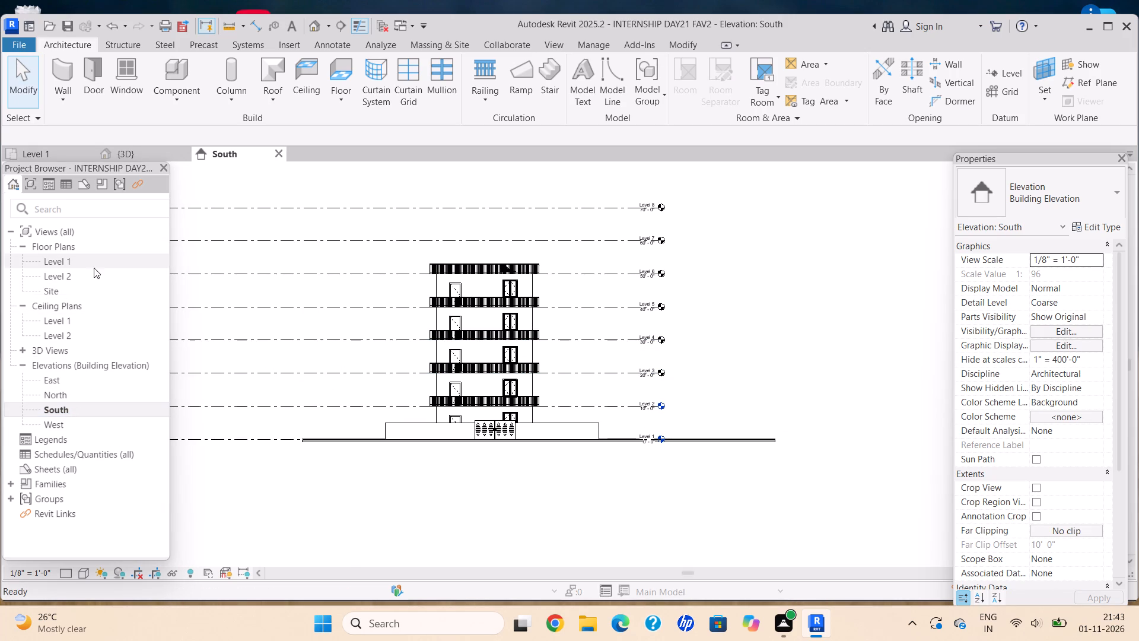
left_click(49, 157)
scroll(392, 288, "down", 5)
middle_click_drag(393, 288, 423, 305)
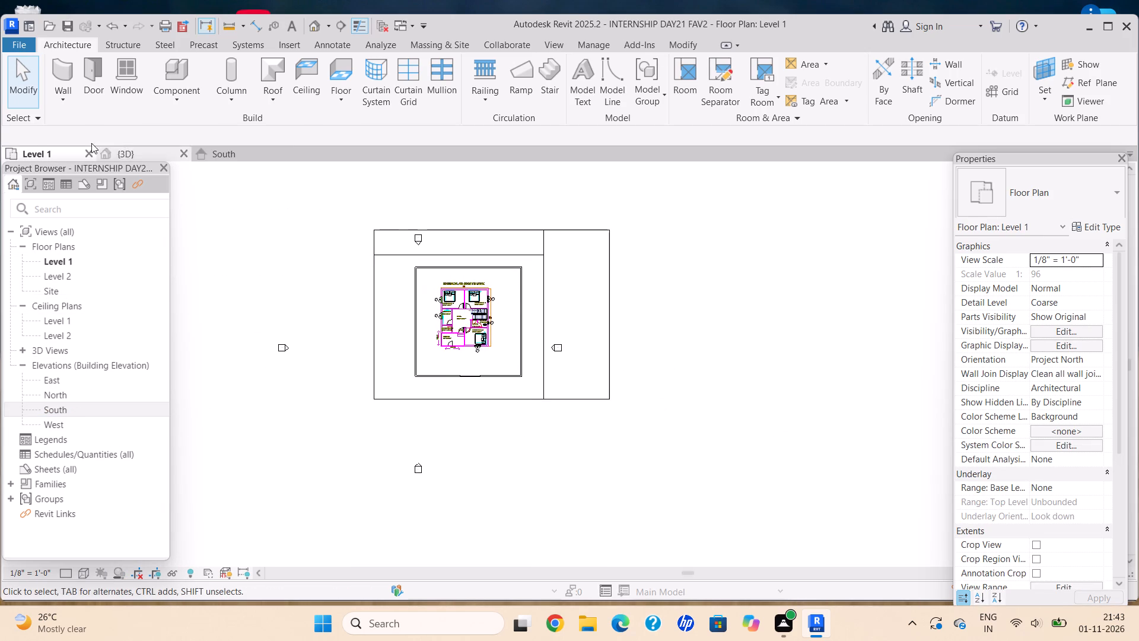
left_click(144, 151)
Examine the boundary wall's gate side and the surrounding site from several angles in 3D.
scroll(466, 294, "down", 6)
middle_click_drag(481, 300, 495, 303)
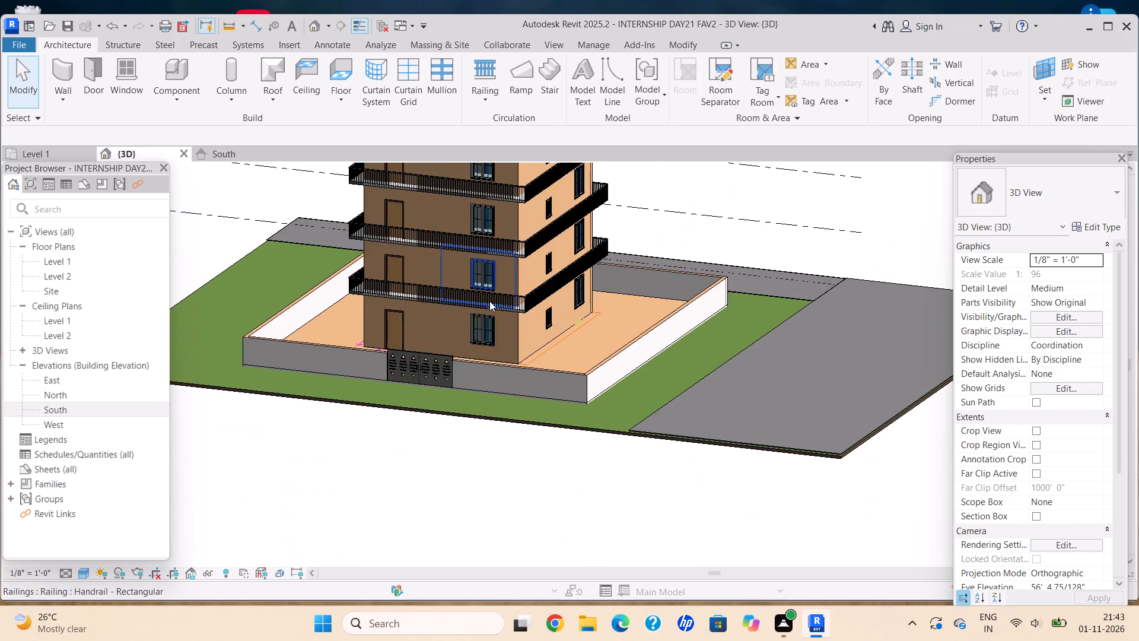
scroll(327, 380, "up", 9)
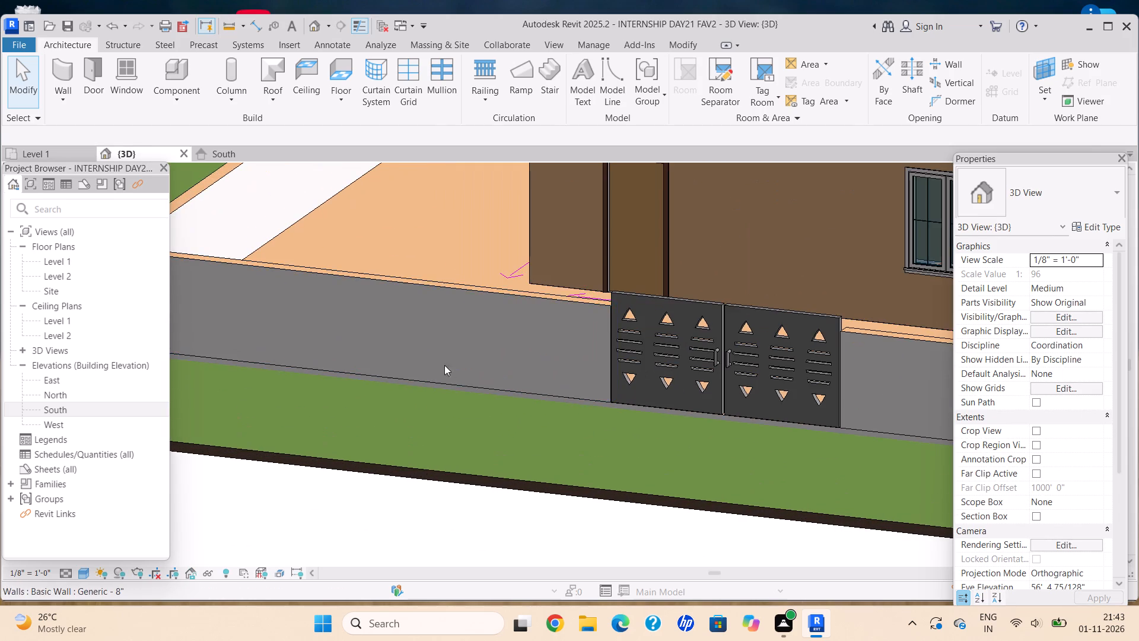
scroll(415, 318, "down", 5)
middle_click_drag(405, 310, 537, 339)
left_click(434, 317)
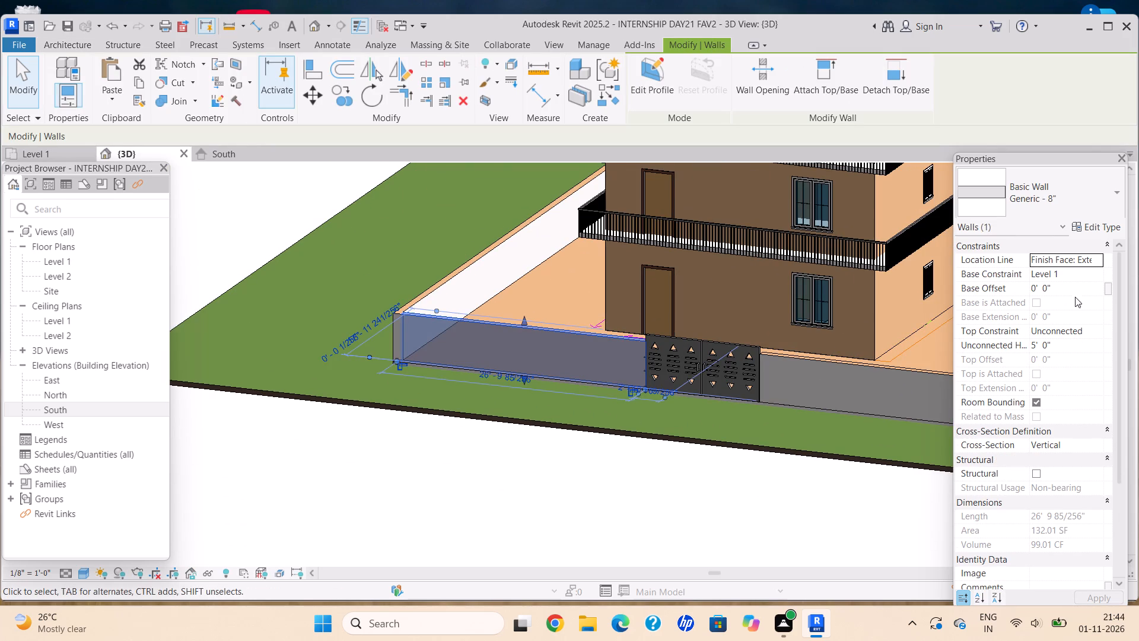
scroll(1058, 343, "up", 4)
scroll(835, 353, "down", 4)
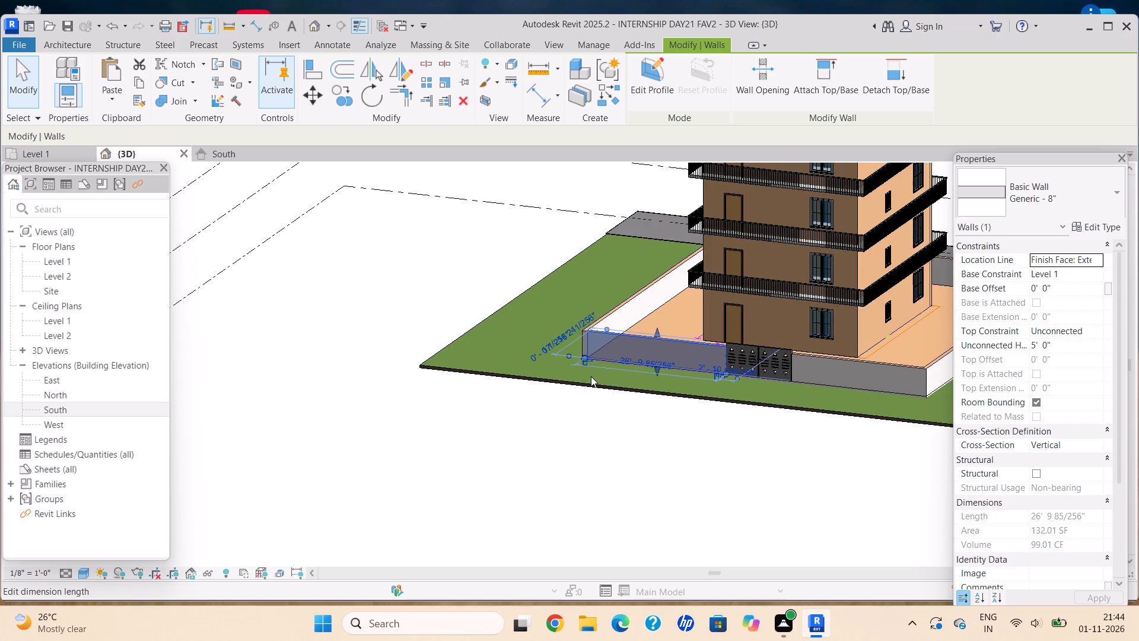
middle_click(457, 393)
middle_click_drag(660, 391, 686, 378)
middle_click_drag(704, 373, 742, 360, "shift")
middle_click_drag(675, 337, 634, 337)
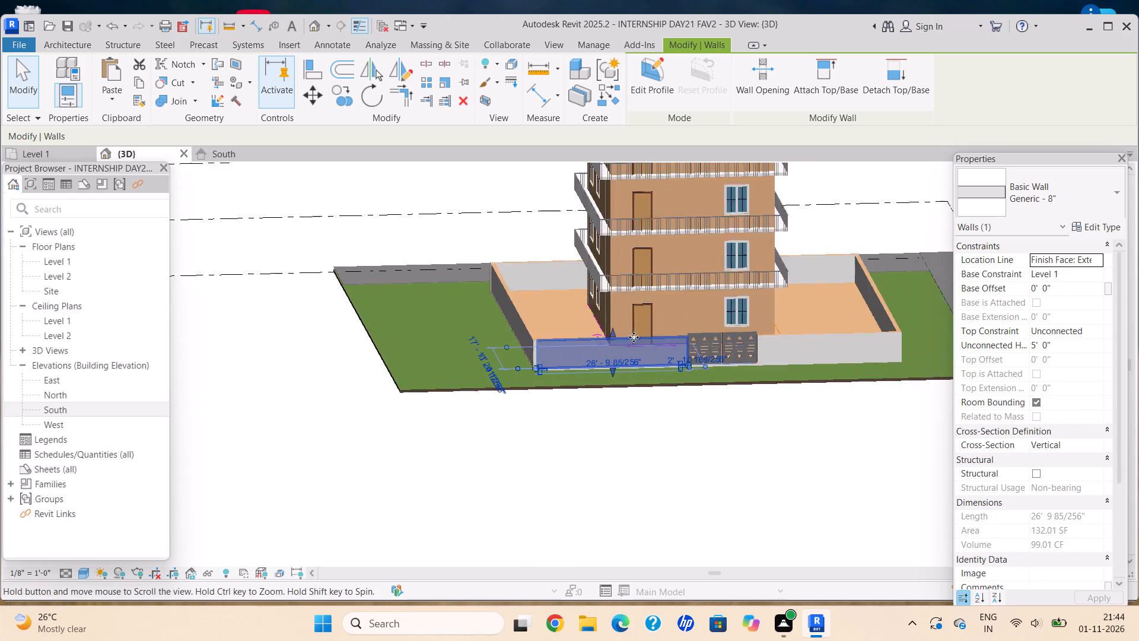
scroll(743, 348, "down", 1)
middle_click_drag(730, 342, 723, 342, "shift")
scroll(735, 367, "up", 4)
middle_click_drag(731, 357, 699, 379, "shift")
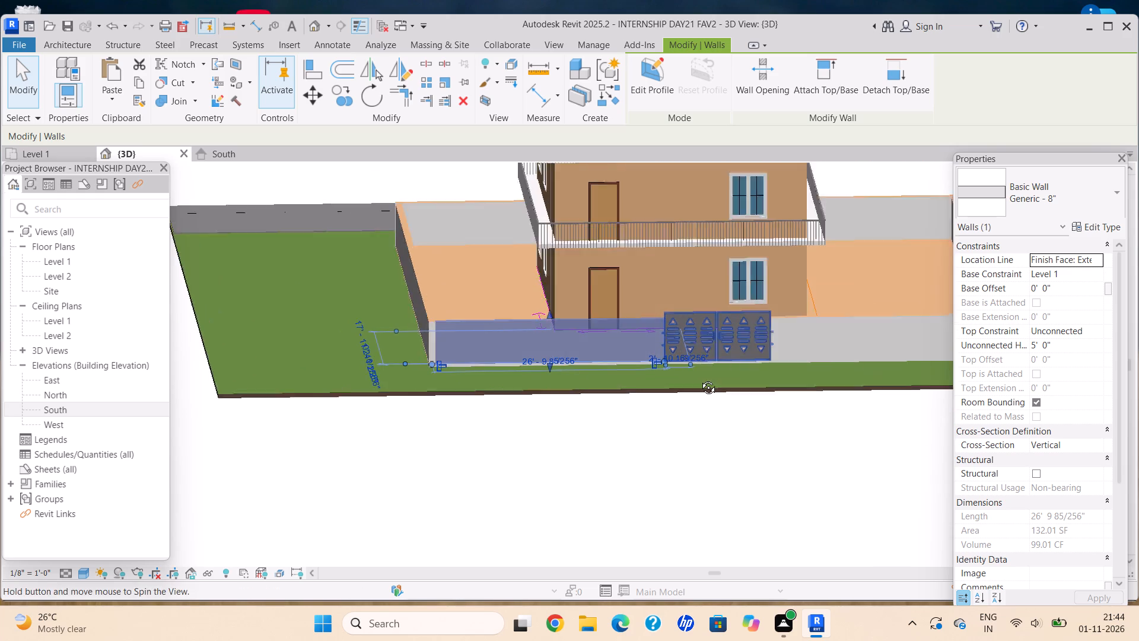
middle_click_drag(699, 379, 690, 385, "shift")
scroll(691, 383, "down", 2)
middle_click_drag(687, 382, 593, 382)
middle_click(593, 382)
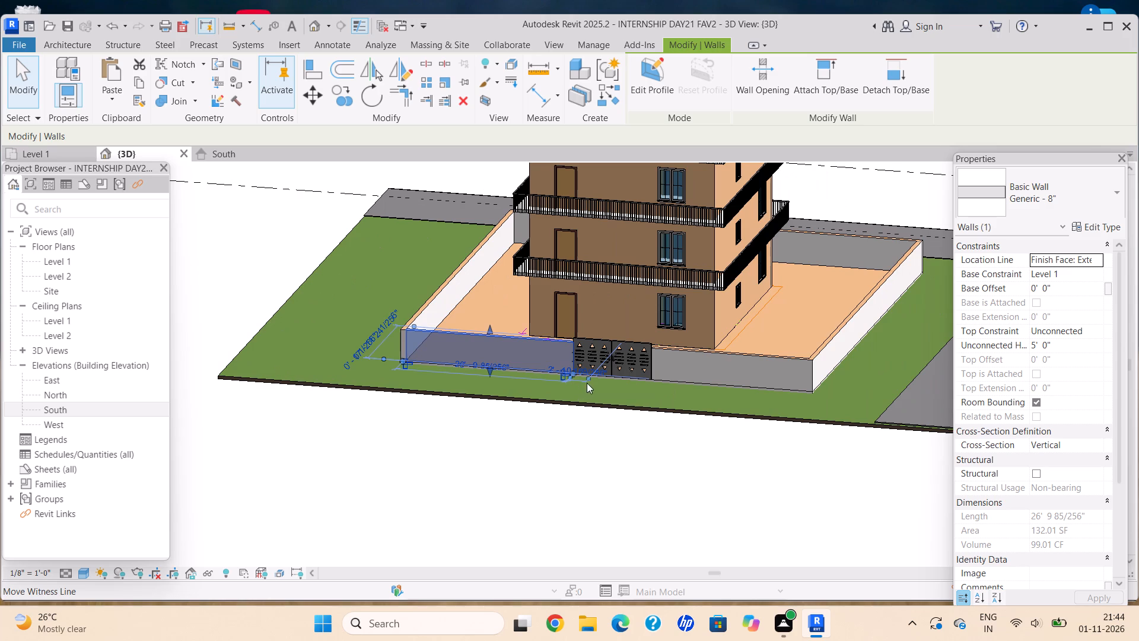
middle_click_drag(581, 382, 467, 417)
scroll(473, 386, "down", 1)
middle_click(491, 398)
middle_click_drag(501, 404, 507, 408)
scroll(602, 420, "up", 4)
scroll(396, 395, "up", 1)
middle_click_drag(418, 419, 529, 426)
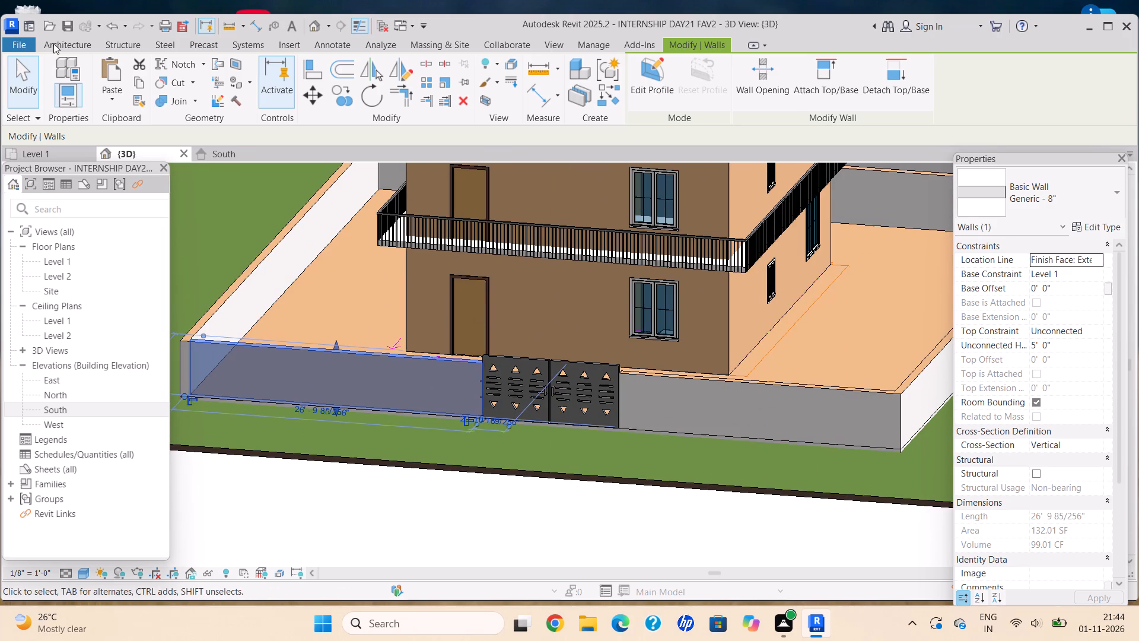
Start a wall reveal using the Reveal type with the Reveal-Brick Course : 1 Brick profile.
left_click(53, 43)
left_click(62, 101)
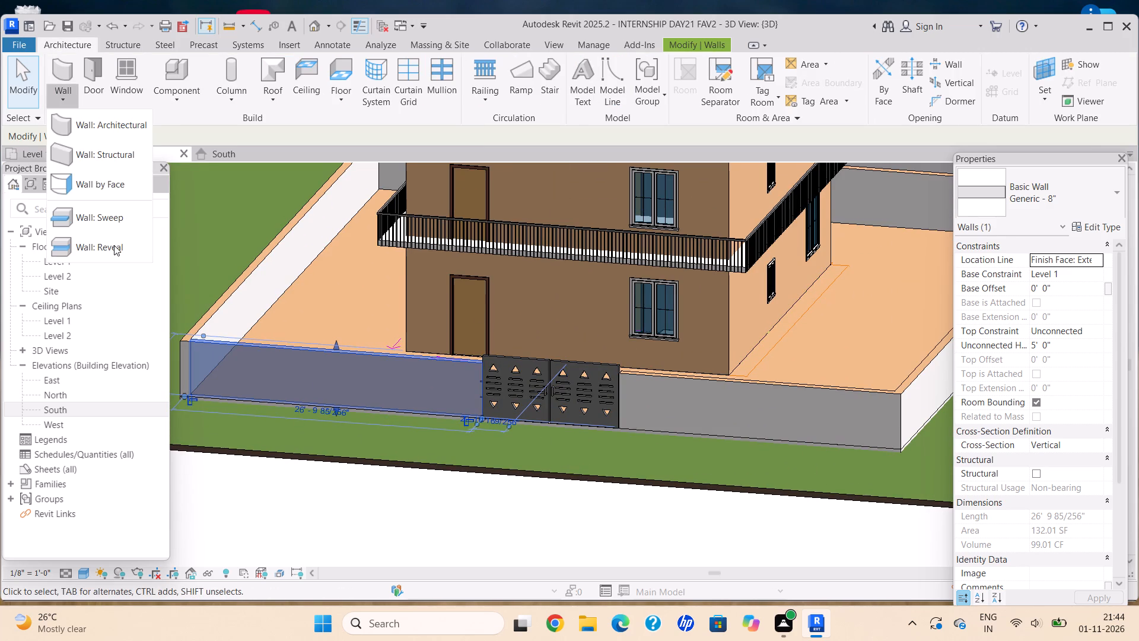
left_click(114, 245)
left_click(1099, 229)
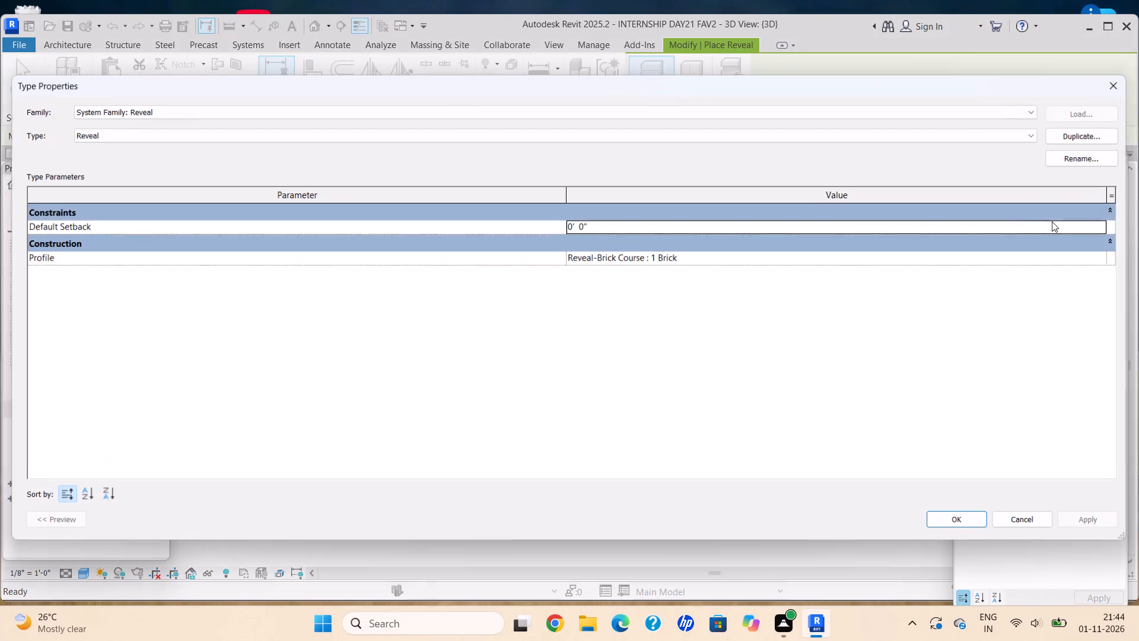
left_click(1102, 262)
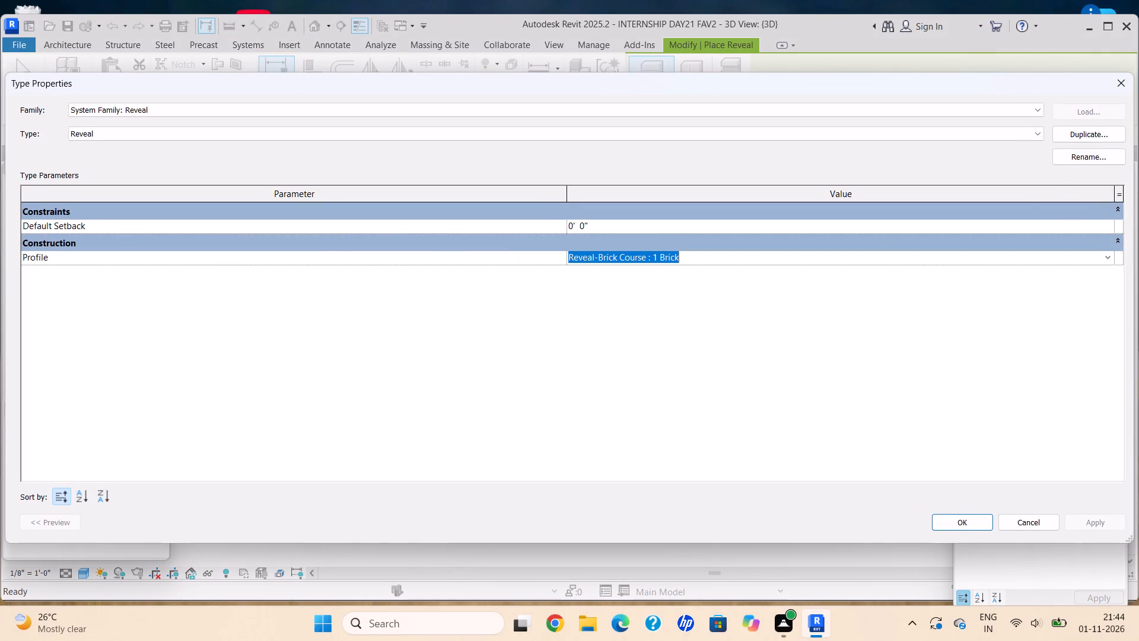
left_click(1109, 257)
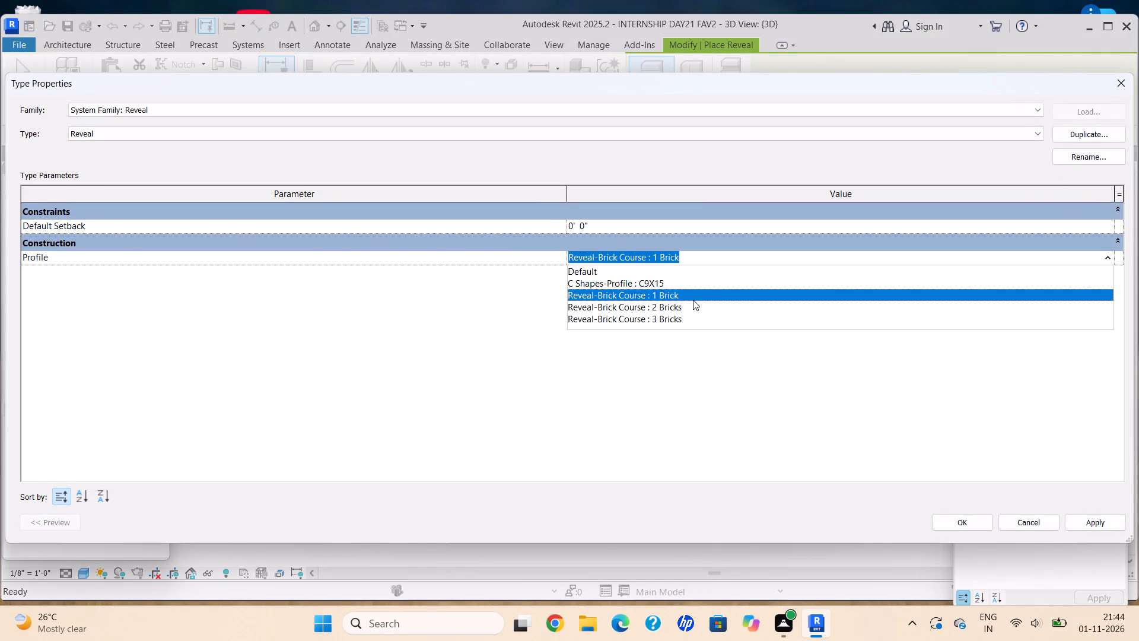
left_click(693, 299)
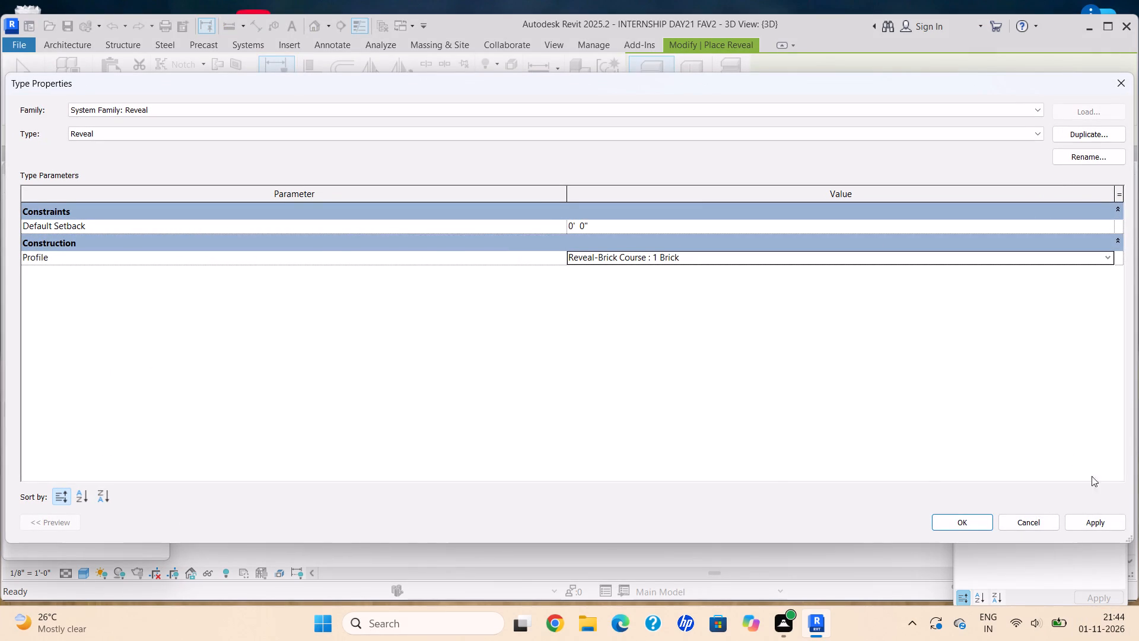
left_click(1115, 518)
left_click(972, 523)
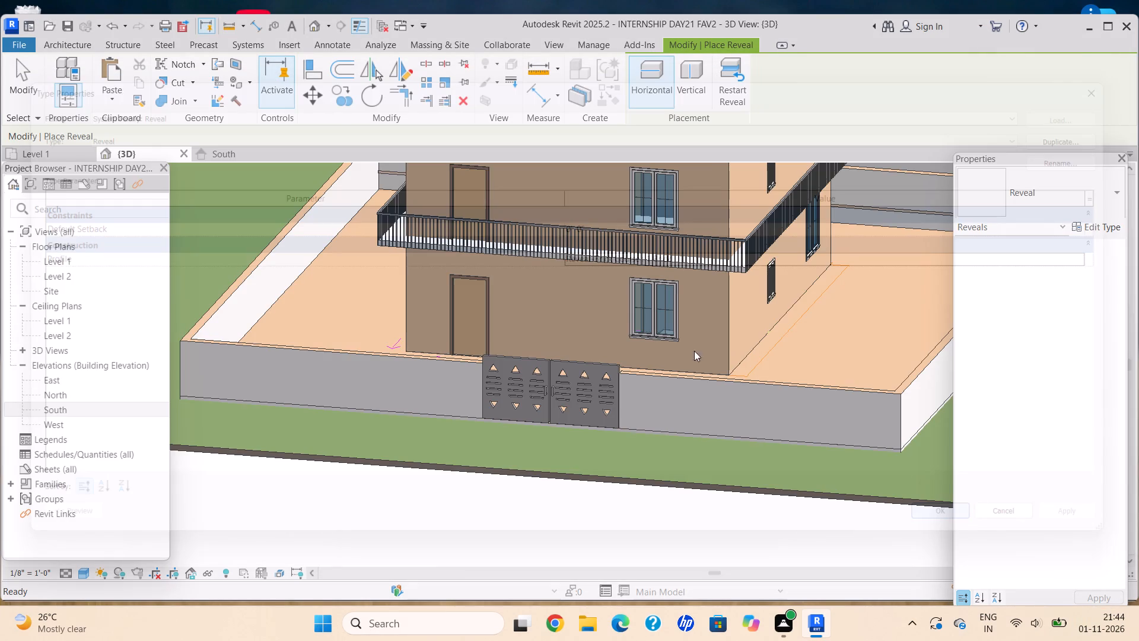
Place a horizontal reveal near the base of the longer gate-side boundary wall segment, between the gate and the corner away from the road.
middle_click_drag(460, 394, 629, 438)
scroll(389, 459, "up", 10)
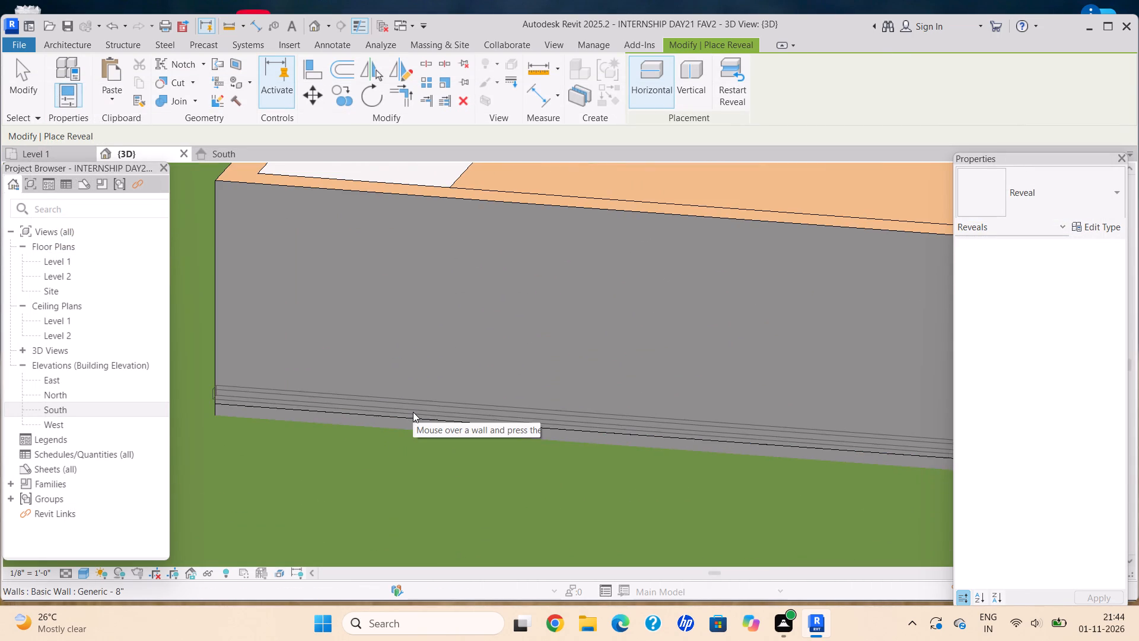
left_click(413, 411)
Continue the horizontal reveal near the base of the gate-side boundary wall between the gate and the road-side corner.
scroll(509, 418, "down", 6)
middle_click_drag(459, 407, 324, 380)
scroll(665, 436, "down", 1)
middle_click_drag(644, 437, 622, 431)
middle_click_drag(619, 429, 564, 413, "shift")
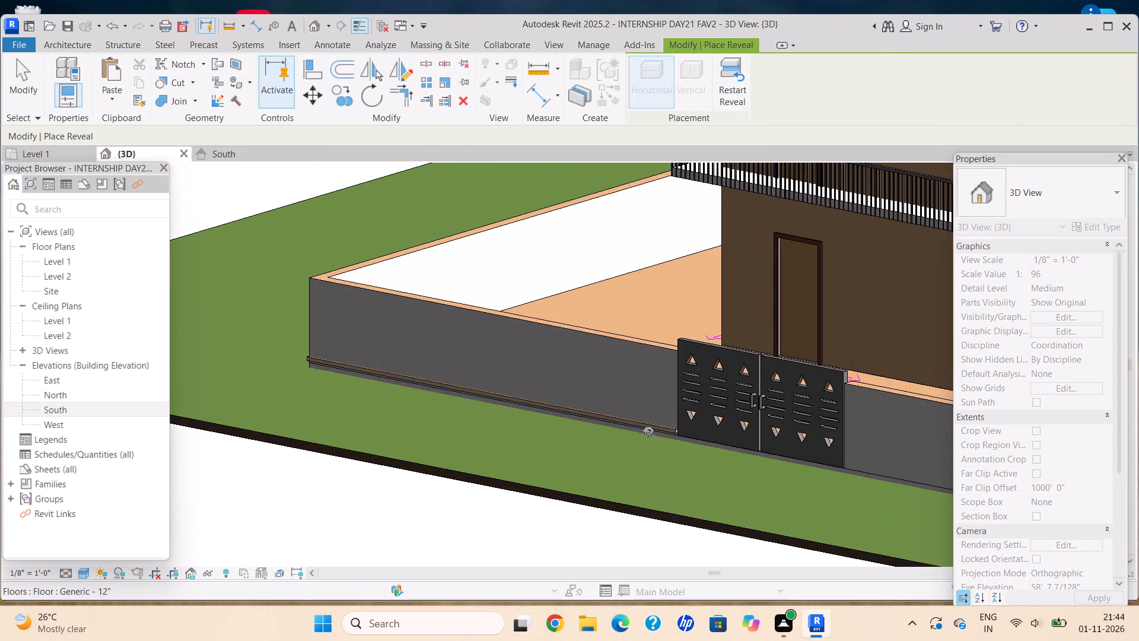
middle_click_drag(658, 427, 442, 349)
middle_click(439, 348)
scroll(756, 406, "up", 6)
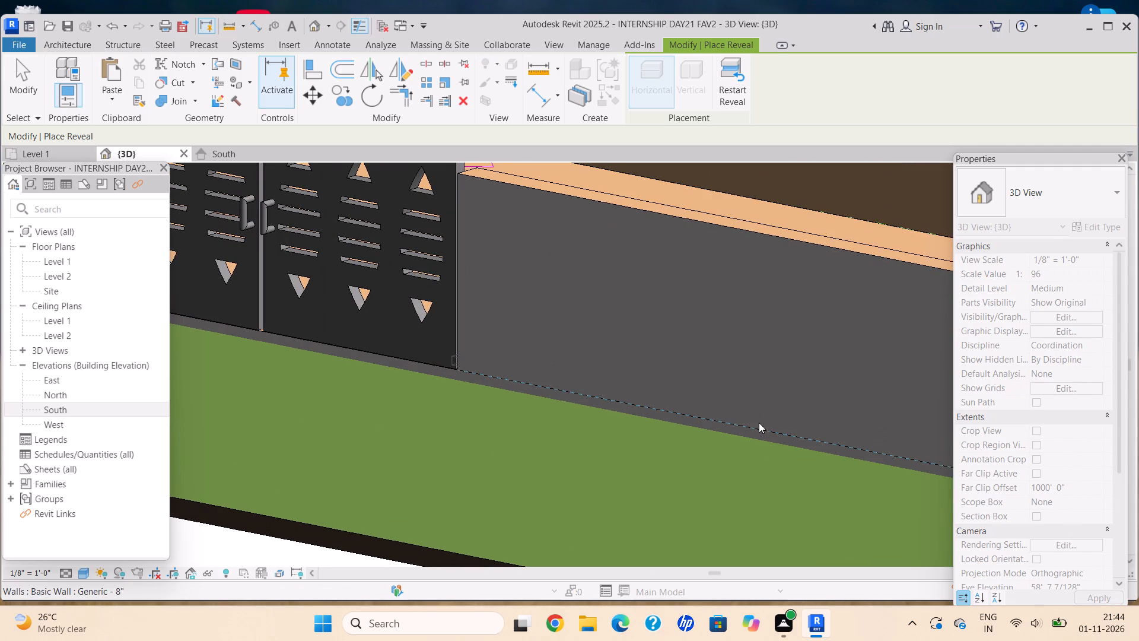
scroll(718, 416, "down", 7)
middle_click_drag(618, 393, 467, 379)
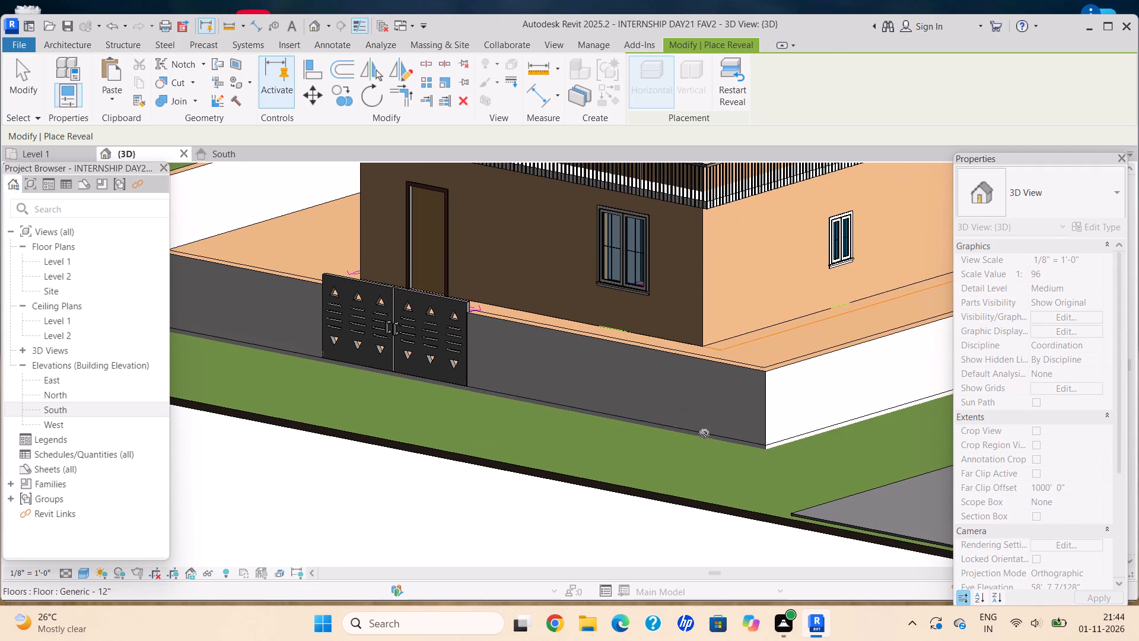
scroll(715, 434, "up", 11)
scroll(536, 447, "down", 9)
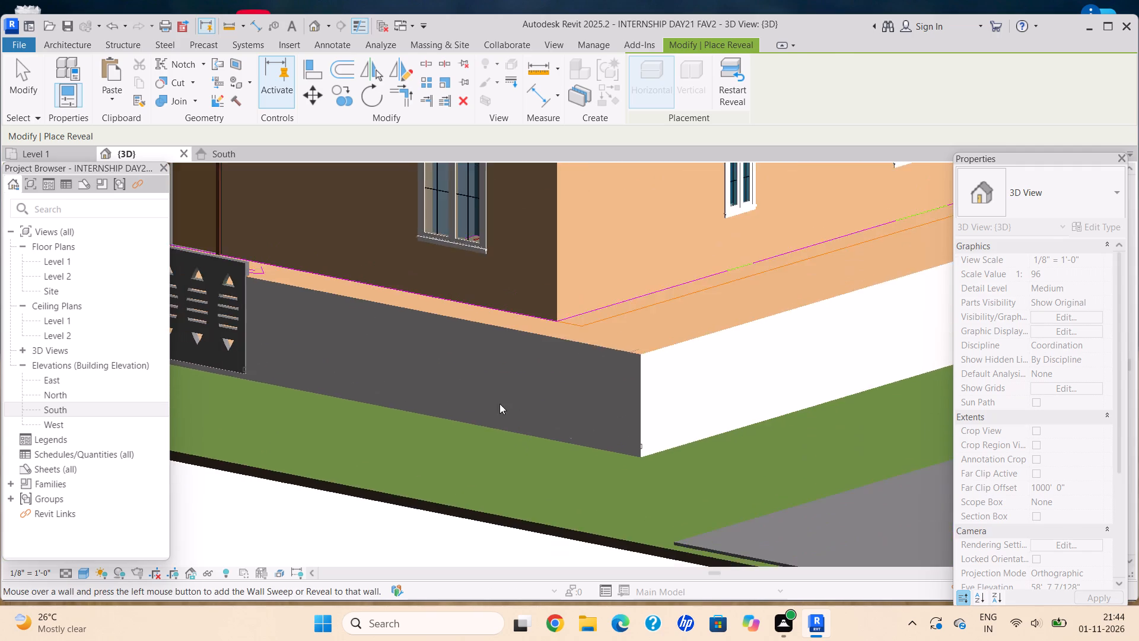
scroll(499, 404, "down", 1)
middle_click_drag(517, 386, 623, 377, "shift")
scroll(508, 276, "up", 4)
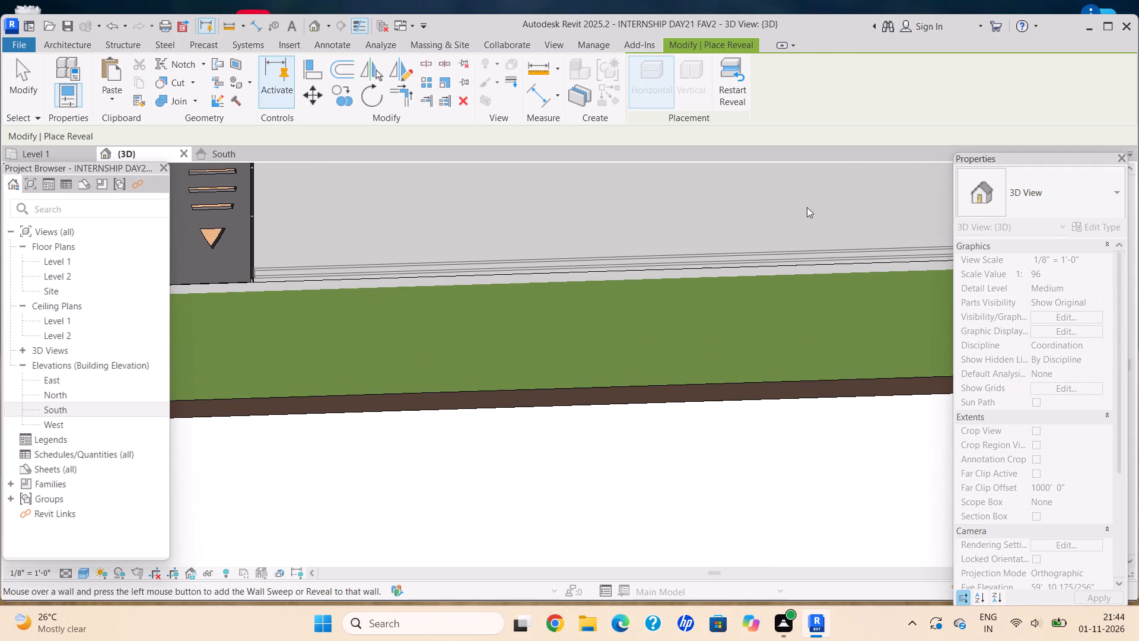
middle_click_drag(806, 207, 810, 215)
middle_click_drag(816, 224, 750, 306)
scroll(717, 342, "up", 2)
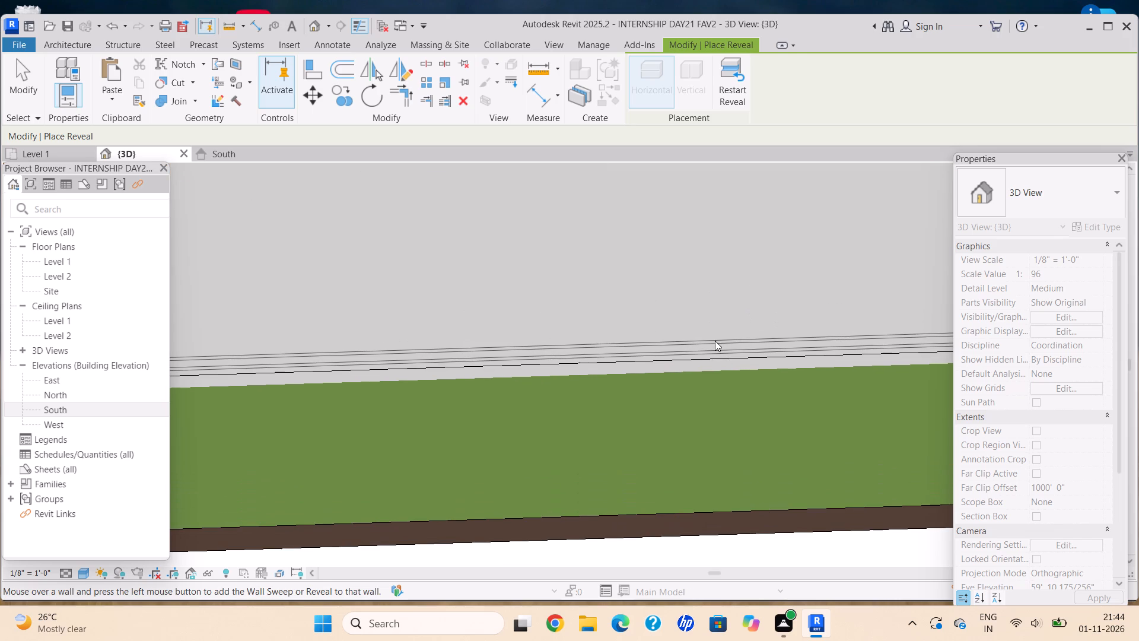
left_click(714, 341)
Continue the horizontal reveal around the corner, near the base of the outer face of the side boundary wall facing the wide road.
scroll(1138, 364, "up", 1)
scroll(331, 567, "down", 10)
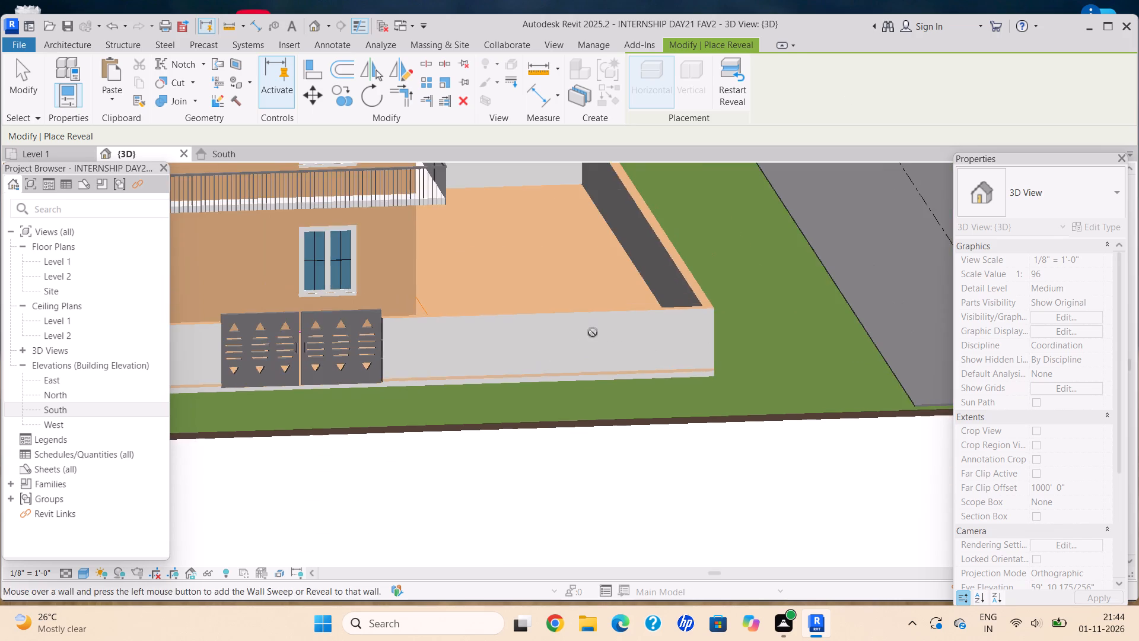
middle_click_drag(587, 339, 508, 342, "shift")
scroll(620, 474, "up", 12)
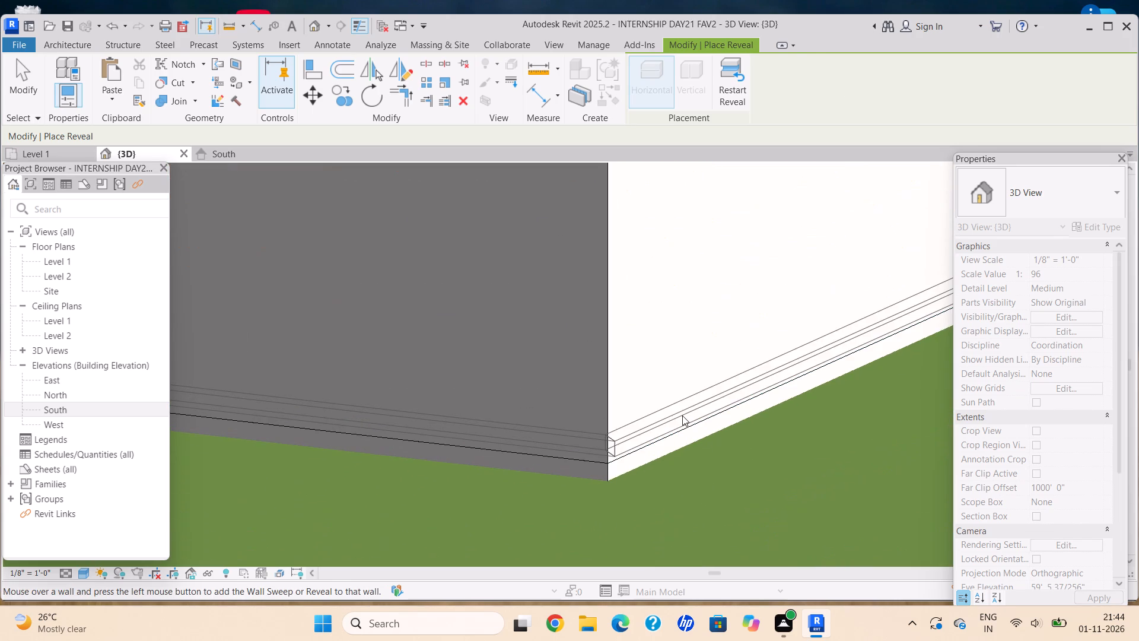
left_click(682, 415)
Continue the horizontal reveal near the base of the outer face of the rear boundary wall, opposite the gate.
scroll(702, 398, "down", 15)
middle_click_drag(647, 391, 499, 389, "shift")
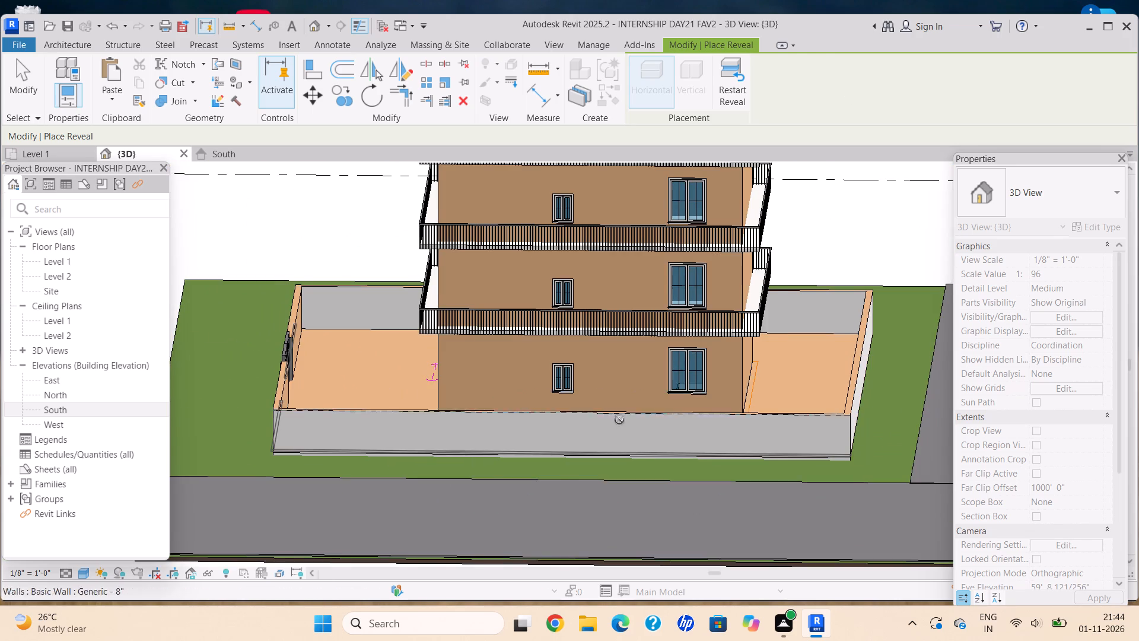
middle_click_drag(637, 321, 641, 316)
middle_click_drag(653, 362, 590, 338, "shift")
middle_click_drag(587, 376, 630, 309)
scroll(627, 314, "up", 1)
scroll(643, 401, "up", 5)
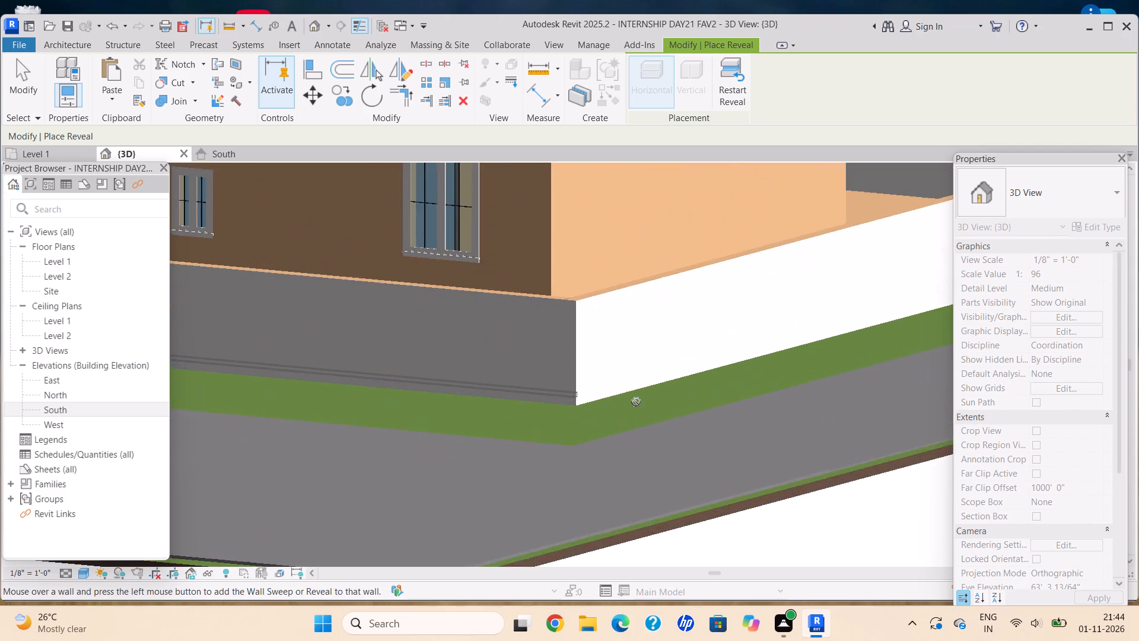
scroll(636, 402, "up", 6)
left_click(607, 375)
Continue the horizontal reveal near the base of the remaining side boundary wall, completing the run around the enclosure.
scroll(709, 419, "down", 12)
scroll(687, 417, "up", 1)
middle_click_drag(650, 411, 470, 442, "shift")
middle_click_drag(536, 421, 587, 406)
scroll(815, 395, "up", 1)
middle_click(483, 434)
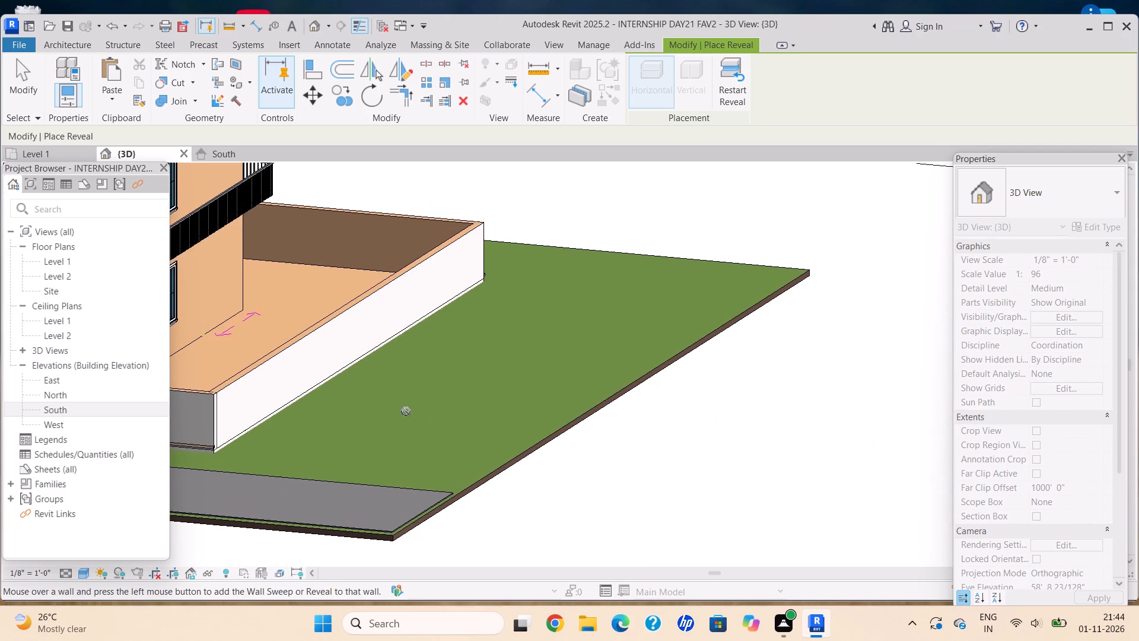
middle_click_drag(609, 346, 845, 386)
middle_click(408, 423, "shift")
middle_click_drag(548, 468, 483, 424)
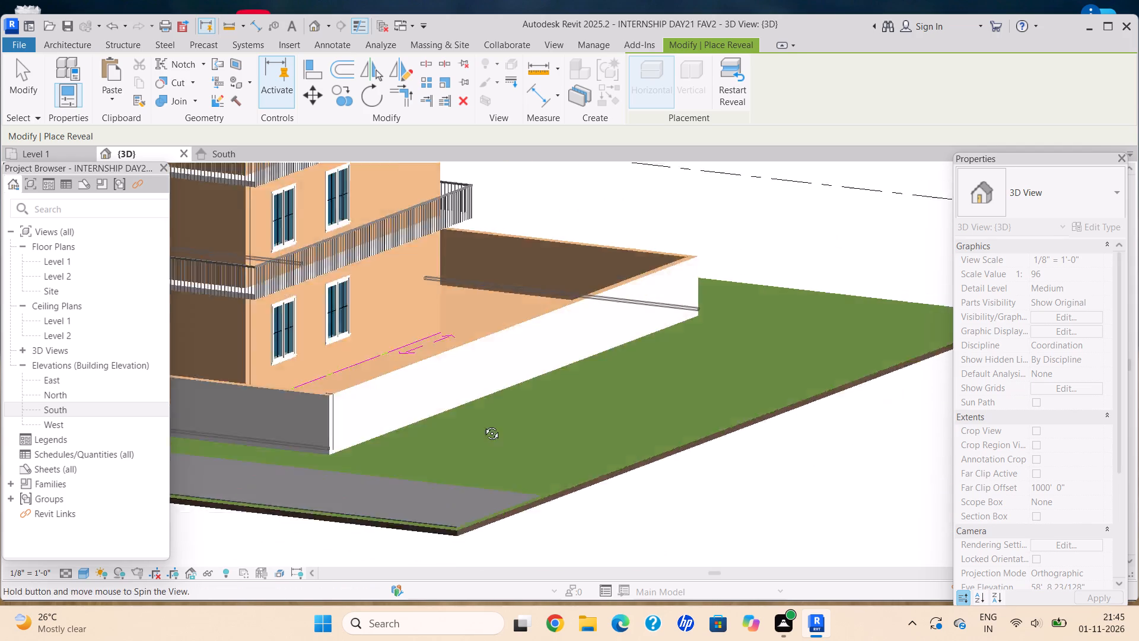
middle_click_drag(483, 424, 461, 411)
middle_click_drag(471, 395, 1038, 510)
scroll(728, 483, "up", 5)
scroll(625, 439, "up", 4)
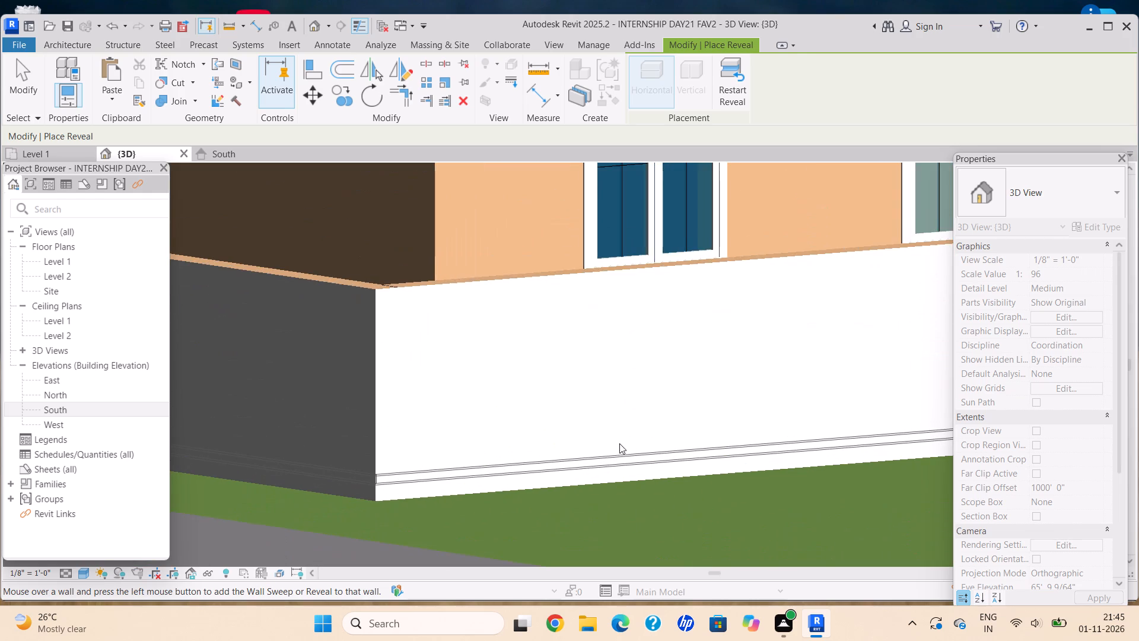
left_click(619, 455)
Examine the reveal around the boundary wall from several sides, and end the Reveal command.
scroll(625, 457, "down", 12)
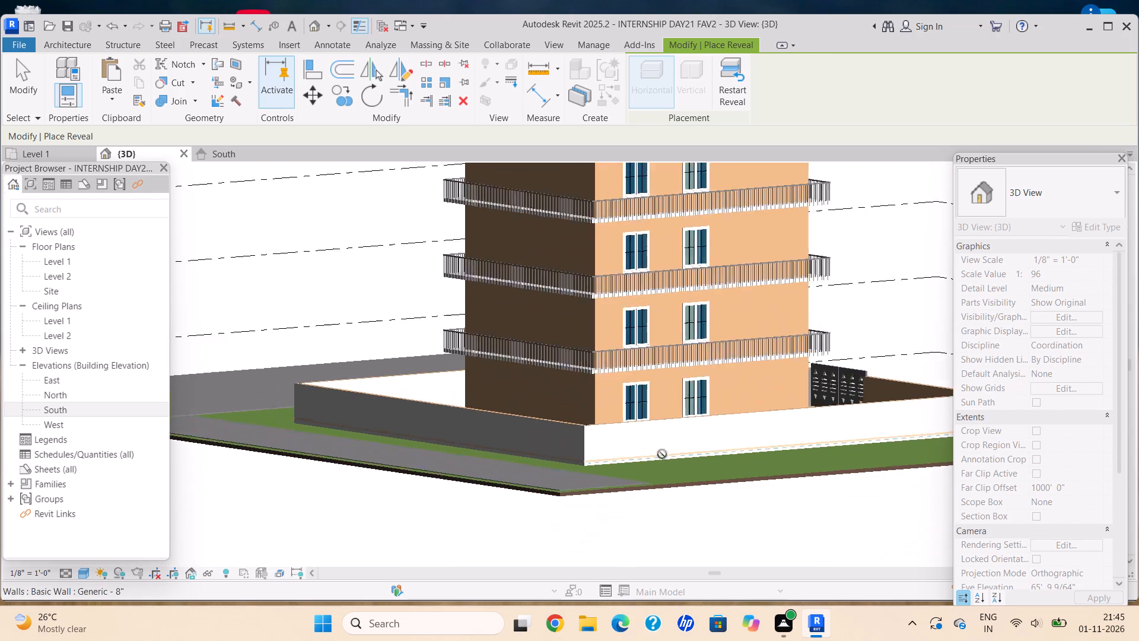
scroll(662, 454, "down", 2)
middle_click_drag(626, 445, 466, 483)
middle_click_drag(682, 477, 492, 490)
middle_click_drag(720, 426, 402, 484)
scroll(397, 489, "up", 1)
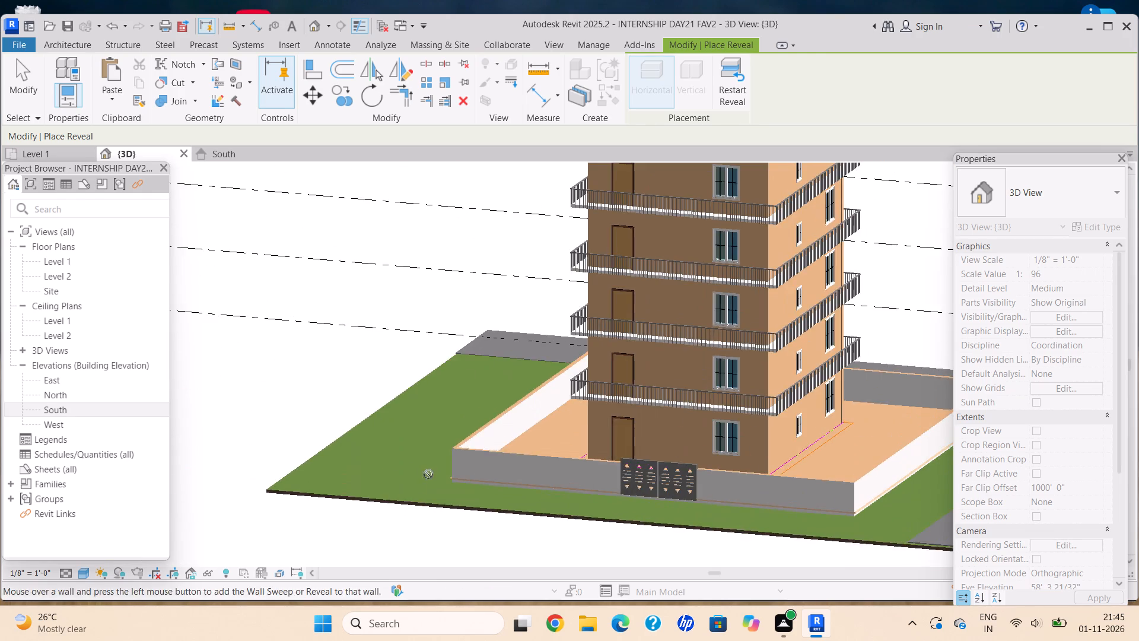
middle_click_drag(428, 471, 472, 476)
middle_click(476, 477, "shift")
scroll(473, 473, "up", 5)
middle_click_drag(464, 467, 510, 373, "shift")
scroll(491, 437, "down", 3)
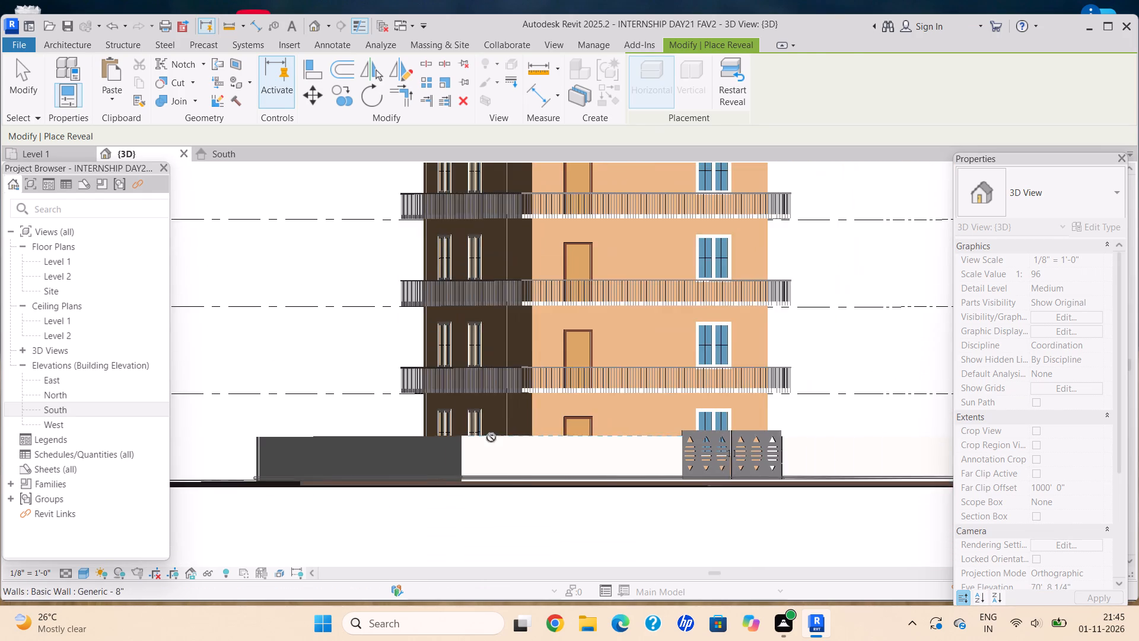
middle_click_drag(517, 467, 523, 477)
key("Escape")
key("Escape")
Copy the reveal near the base of the boundary wall 1' upward.
middle_click(439, 468, "shift")
scroll(441, 472, "up", 1)
middle_click_drag(443, 472, 451, 486, "shift")
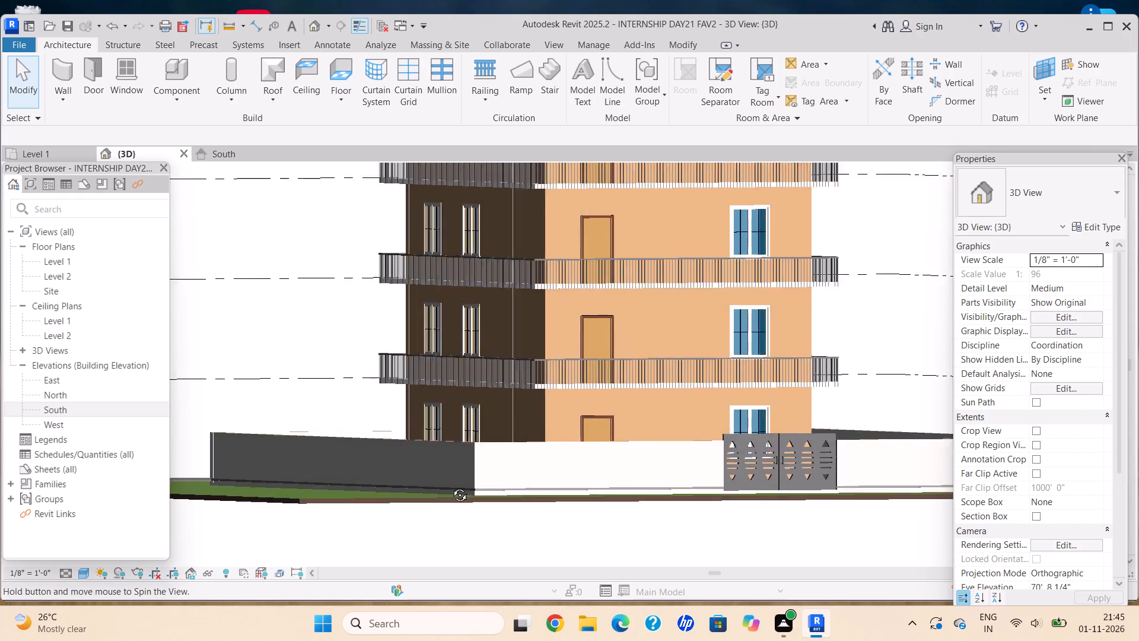
middle_click_drag(451, 486, 453, 499, "shift")
scroll(505, 489, "up", 11)
left_click(428, 494)
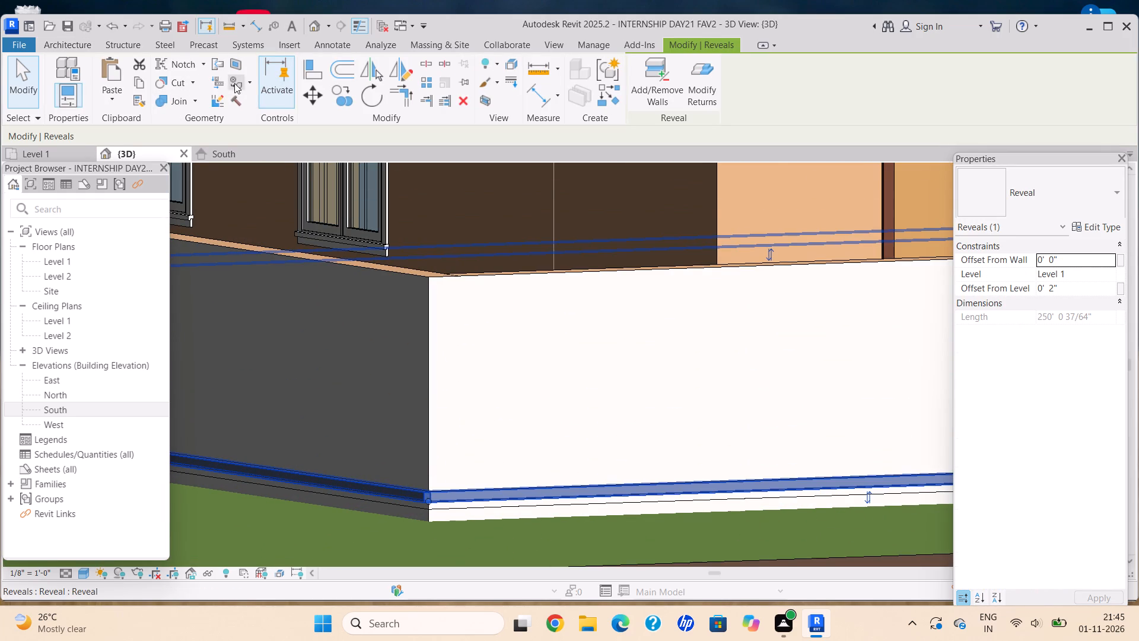
left_click(343, 89)
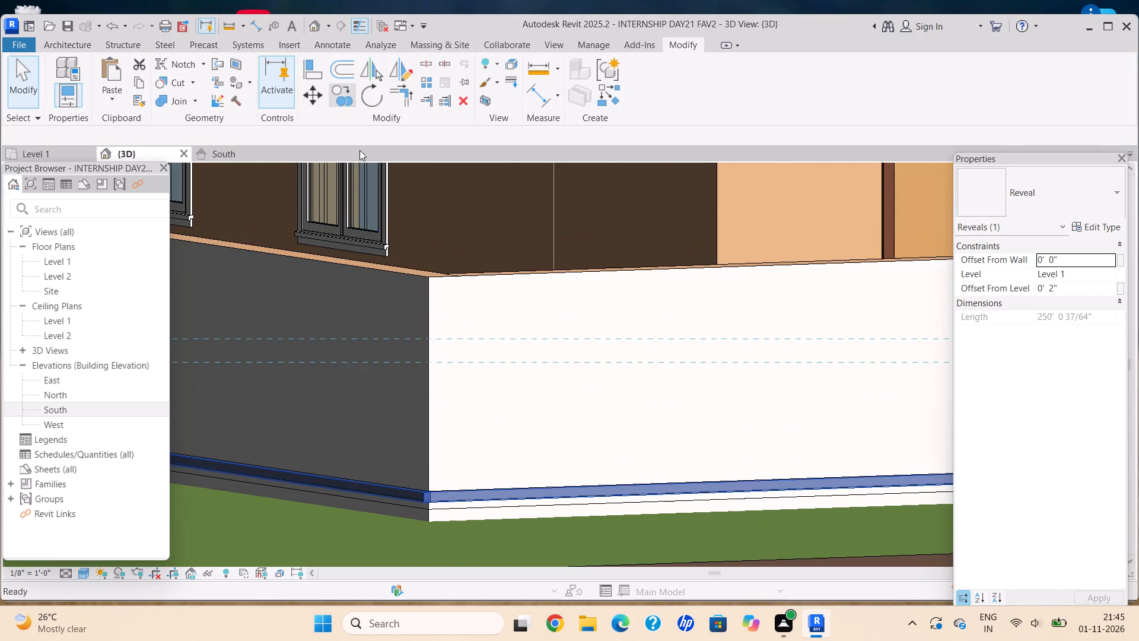
scroll(437, 496, "up", 11)
left_click(425, 486)
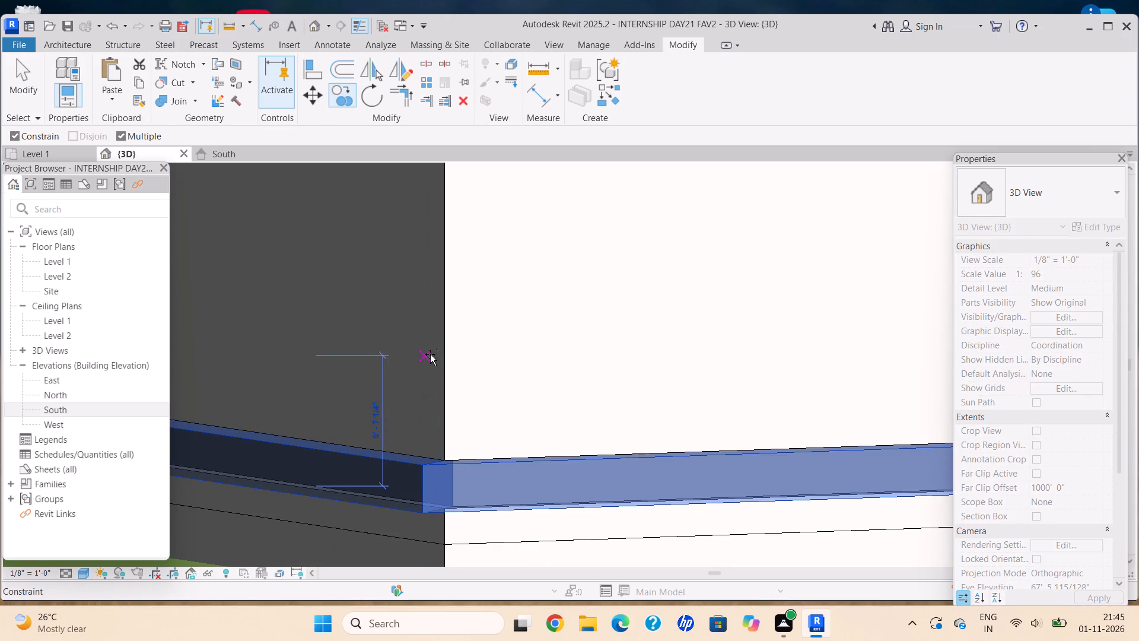
type("1'")
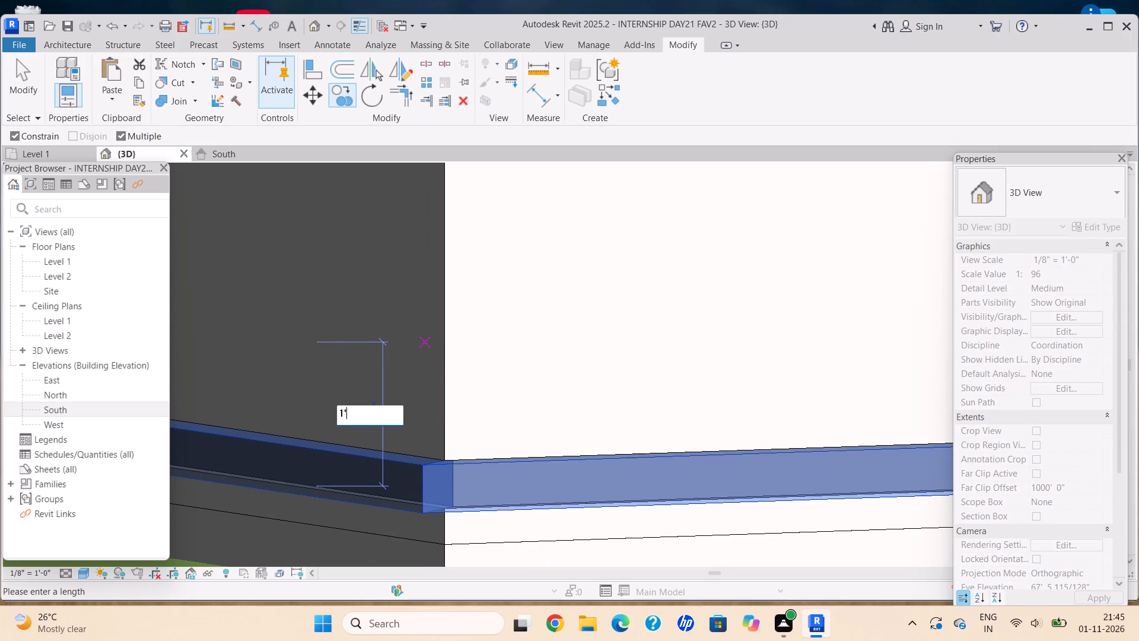
key("Return")
Add three more copies of the reveal up the boundary wall, each 1' above the previous one, and end the Copy command.
scroll(536, 231, "down", 4)
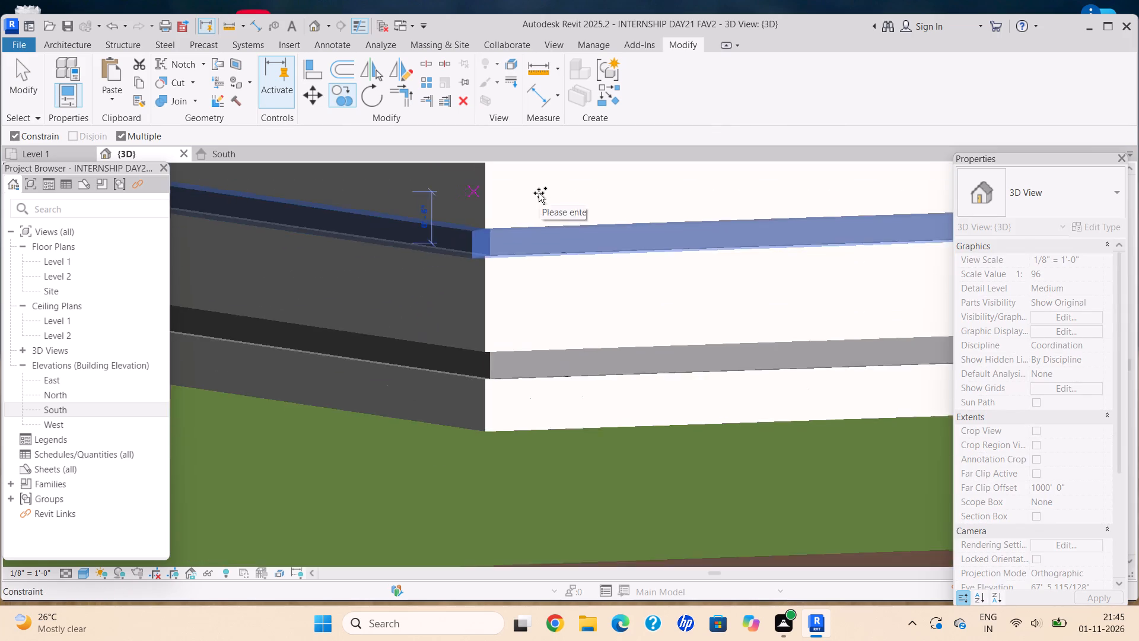
middle_click_drag(537, 198, 486, 445)
middle_click(485, 453)
type("1'")
key("Return")
type("1'")
key("Return")
scroll(490, 250, "down", 8)
middle_click_drag(486, 258, 485, 286)
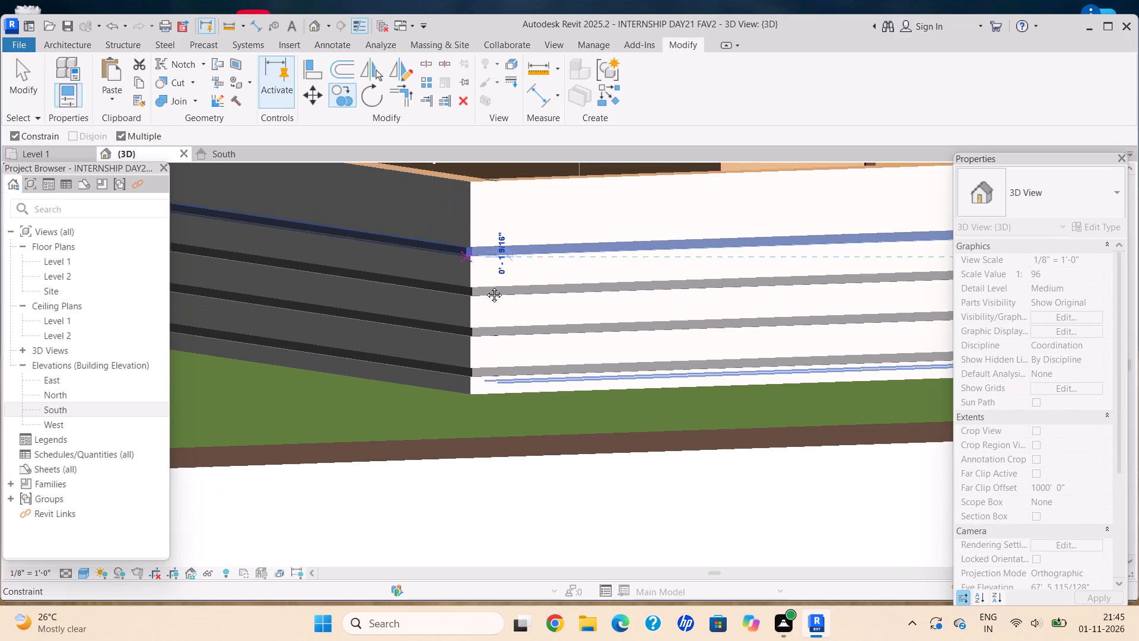
middle_click_drag(485, 286, 485, 288)
middle_click_drag(480, 334, 479, 348)
type("1'")
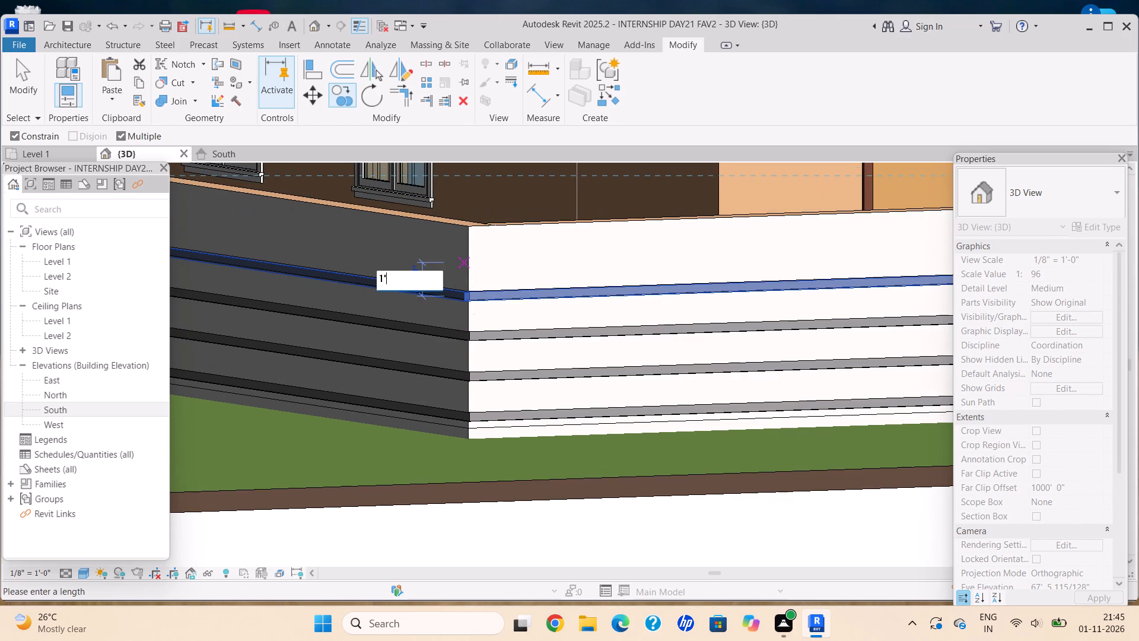
key("Return")
key("Escape")
key("Escape")
Examine the stacked reveal courses at the front corner of the boundary wall.
scroll(479, 278, "down", 4)
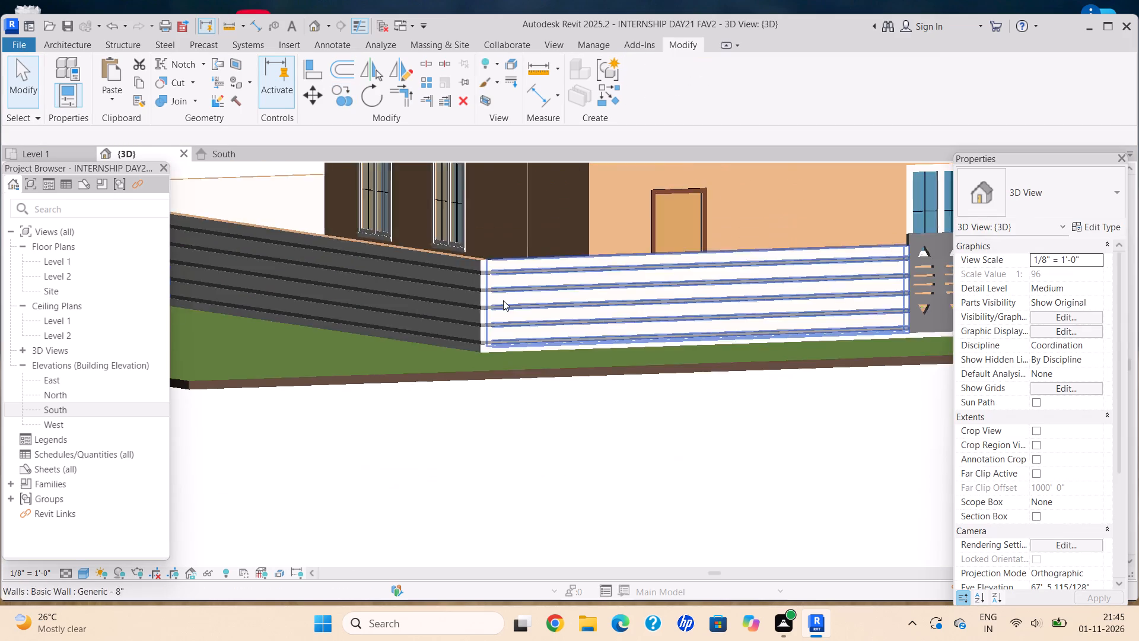
scroll(503, 300, "down", 5)
middle_click_drag(467, 320, 427, 349)
key("Escape")
middle_click_drag(429, 315, 415, 353, "shift")
middle_click(415, 354, "shift")
scroll(507, 257, "down", 1)
scroll(507, 257, "up", 6)
key("Escape")
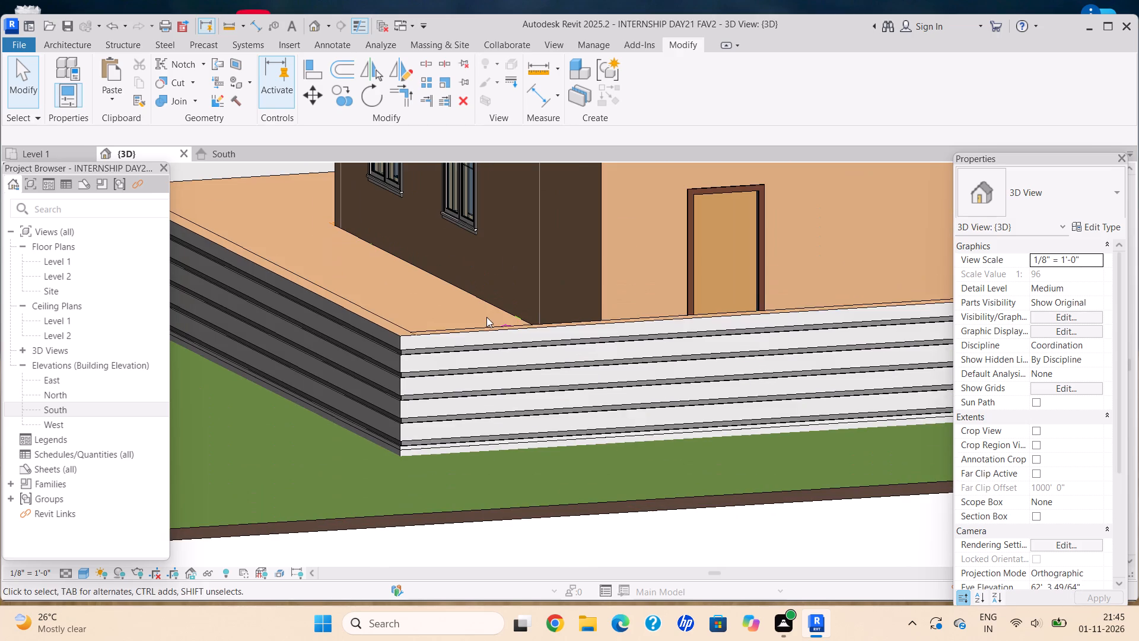
Set the structure layer material of the boundary wall's Generic - 8" type to Parking Stripe.
left_click(486, 325)
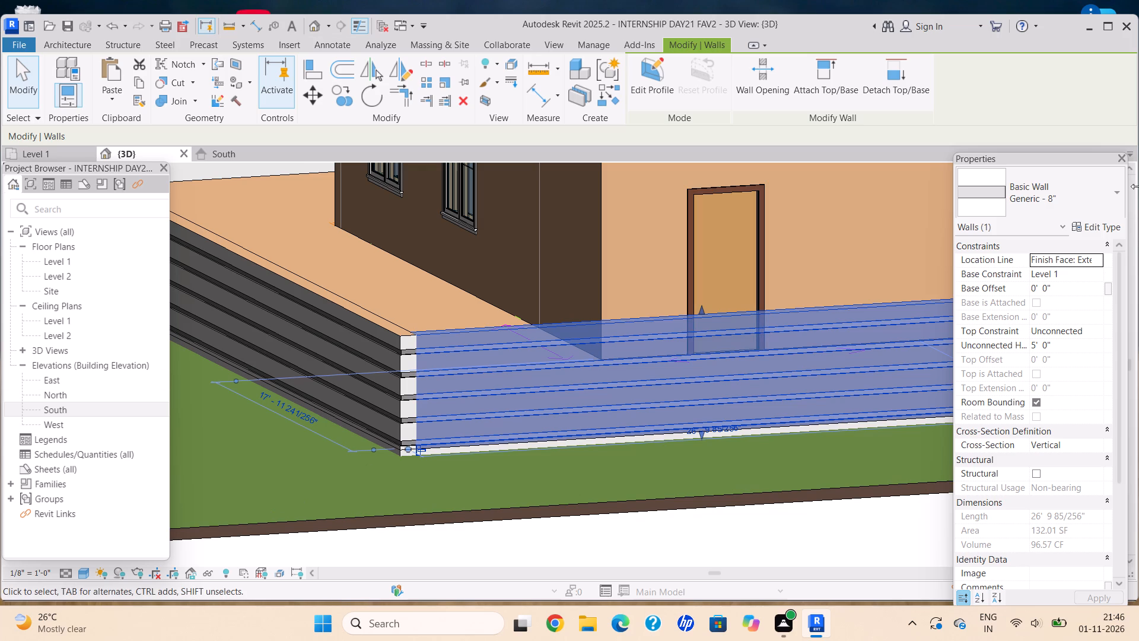
left_click(1102, 224)
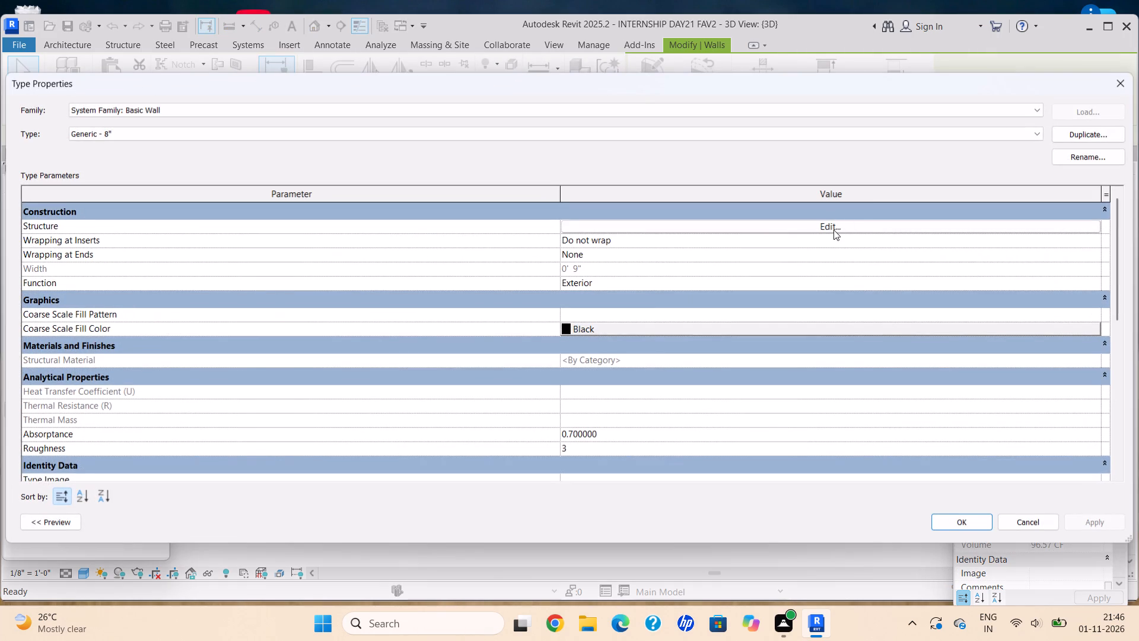
left_click(833, 230)
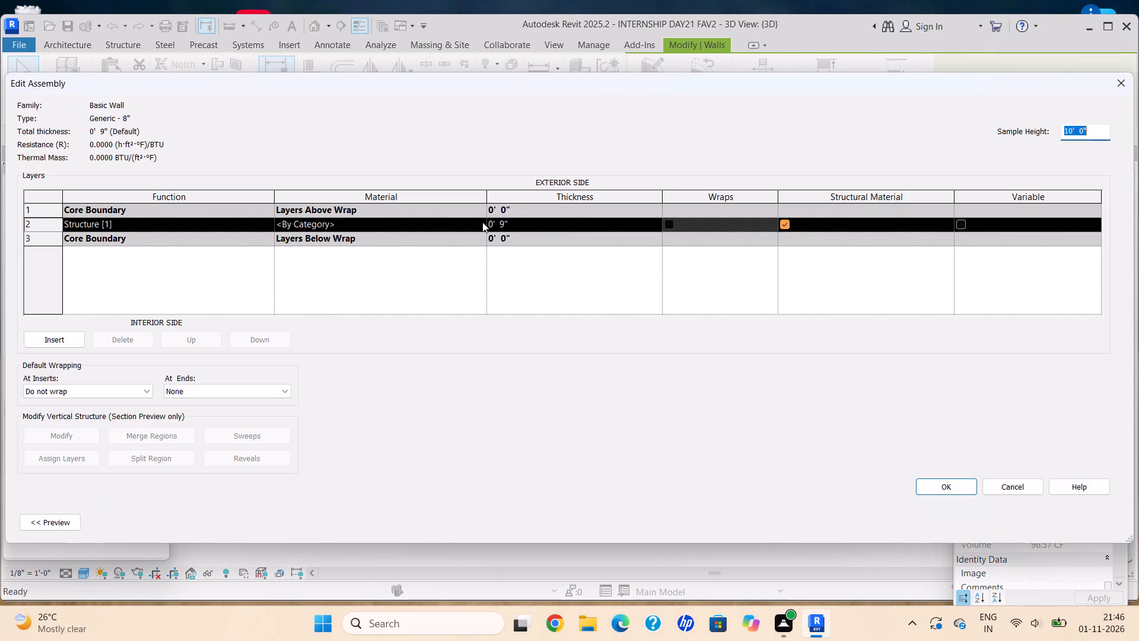
left_click(482, 222)
scroll(557, 384, "down", 9)
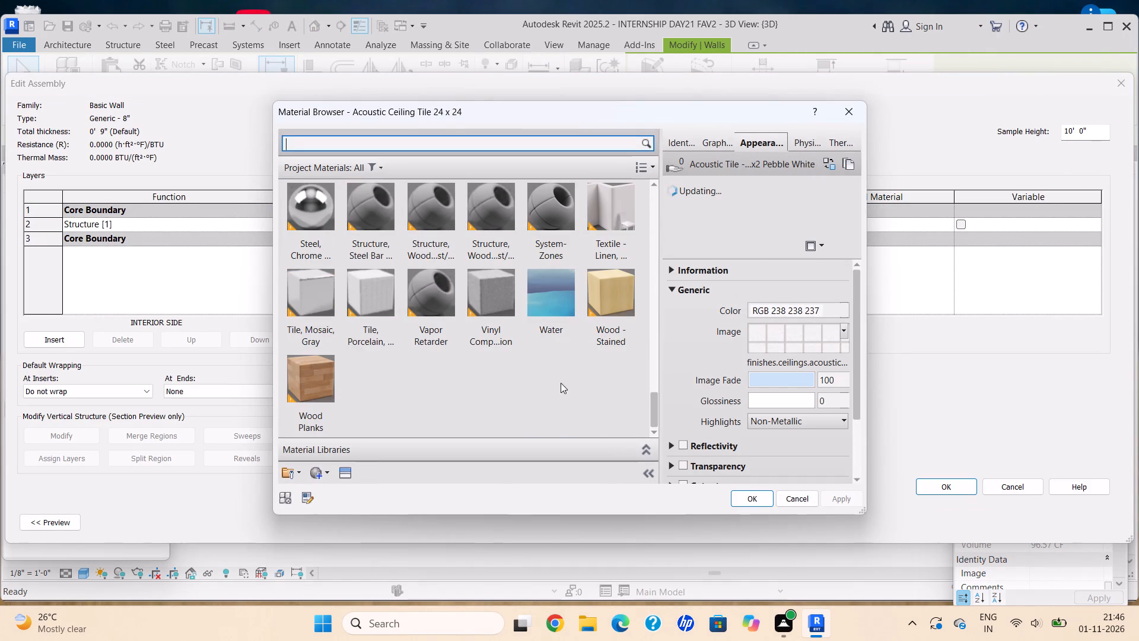
scroll(613, 332, "up", 6)
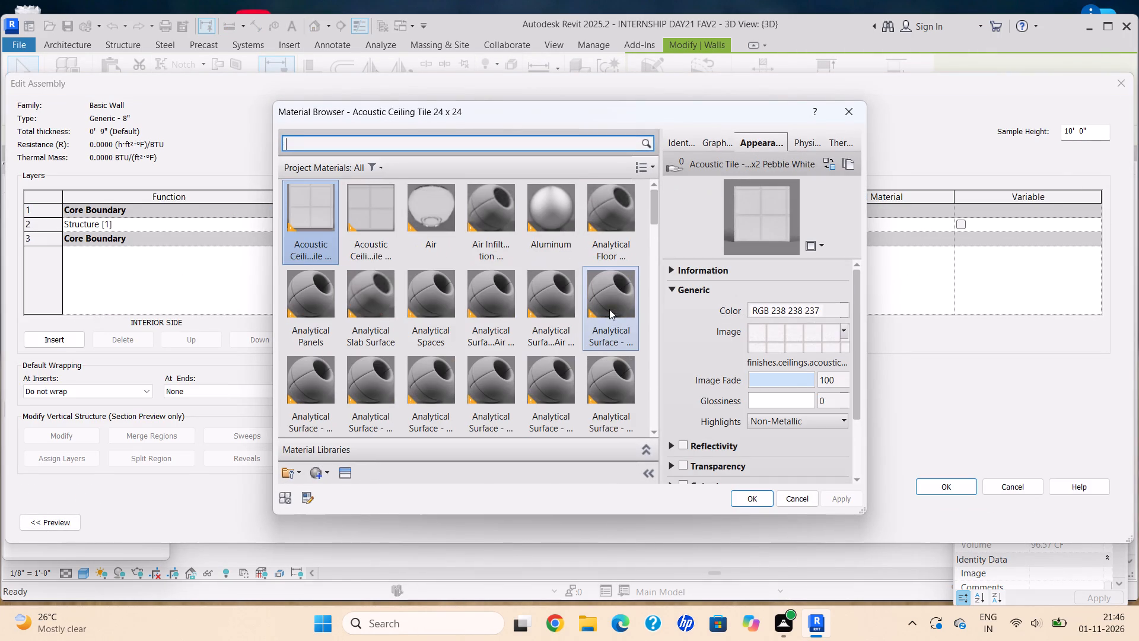
scroll(506, 323, "down", 4)
scroll(530, 287, "up", 4)
scroll(473, 291, "down", 2)
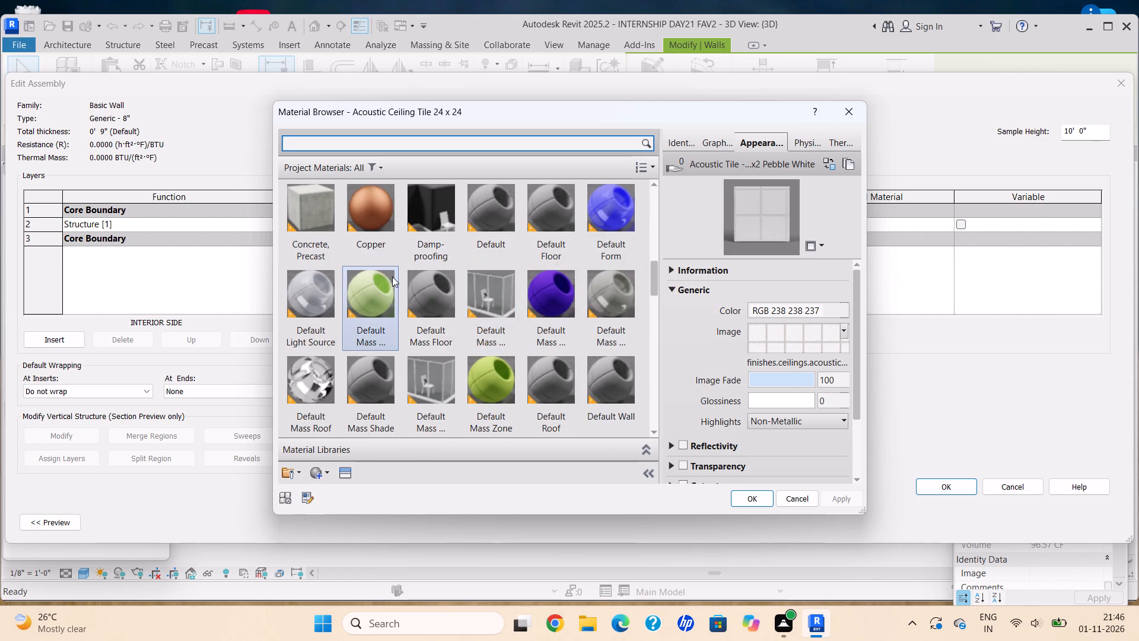
scroll(377, 271, "down", 2)
left_click(302, 207)
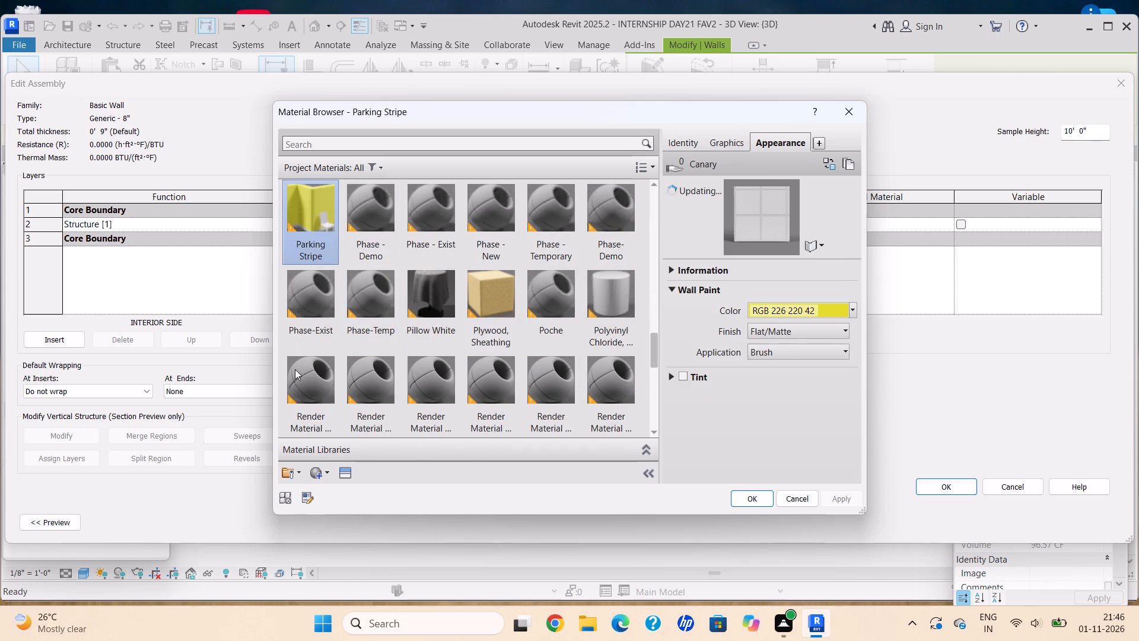
left_click(756, 500)
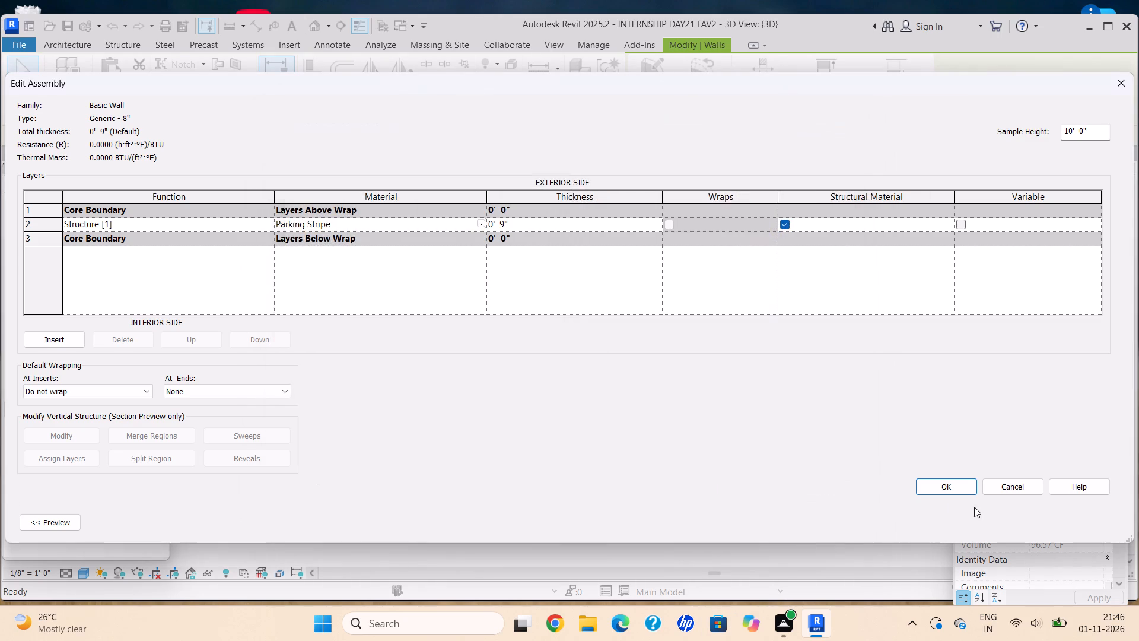
left_click(955, 490)
left_click(1087, 523)
left_click(963, 524)
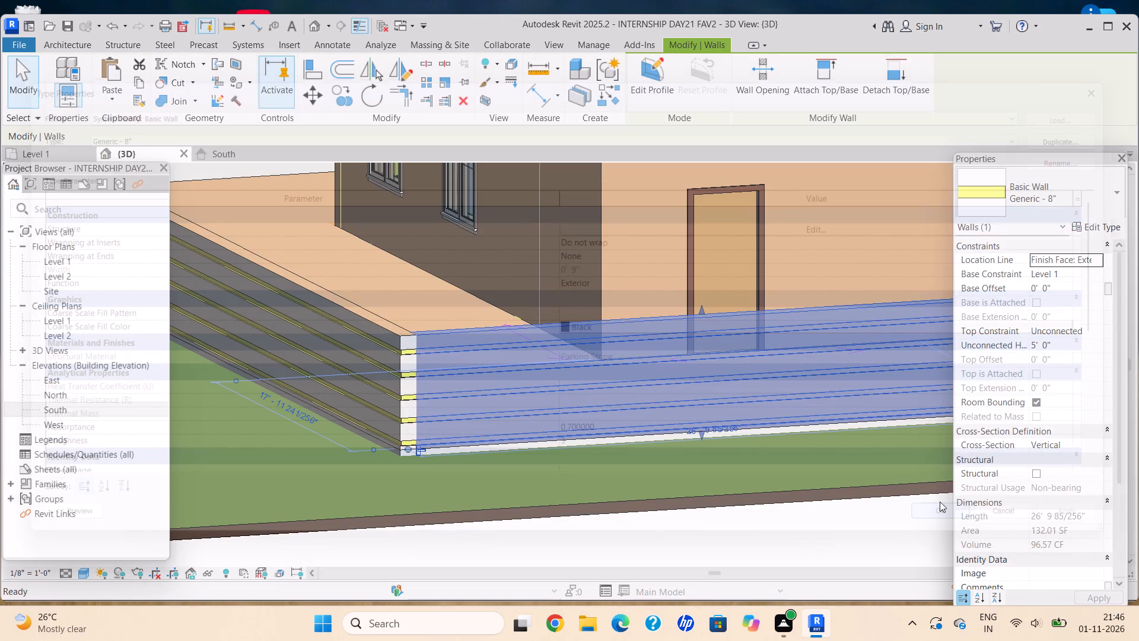
key("Escape")
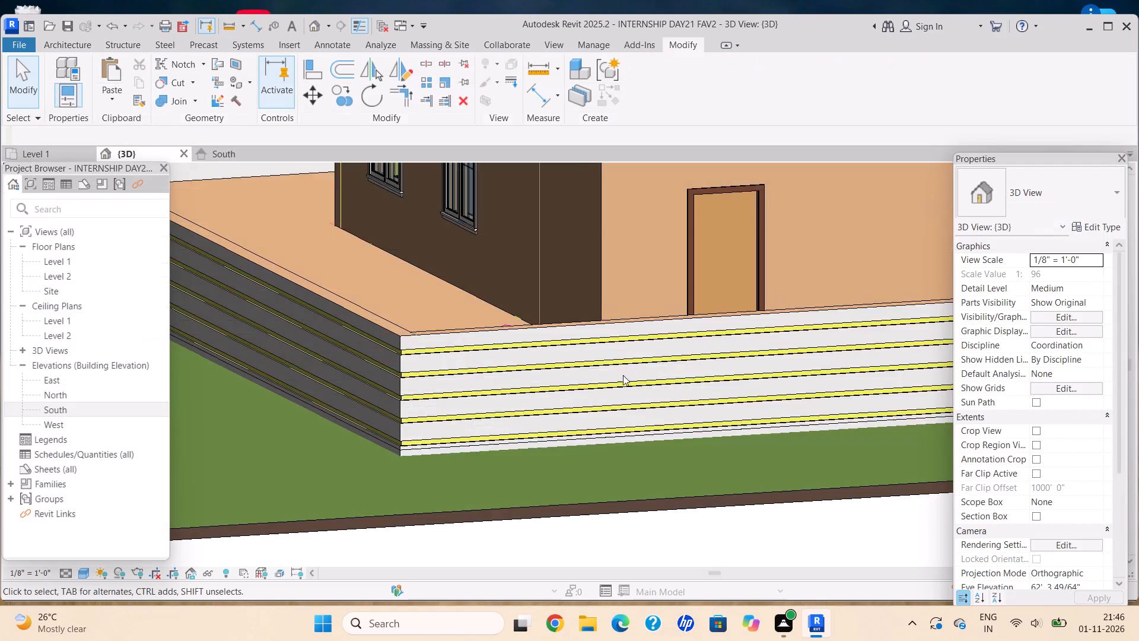
Inspect the reveal courses along the front boundary wall, past the gate and at the corner facing the wide road.
scroll(566, 402, "down", 7)
key("Escape")
middle_click_drag(681, 389, 642, 390)
middle_click(642, 390, "shift")
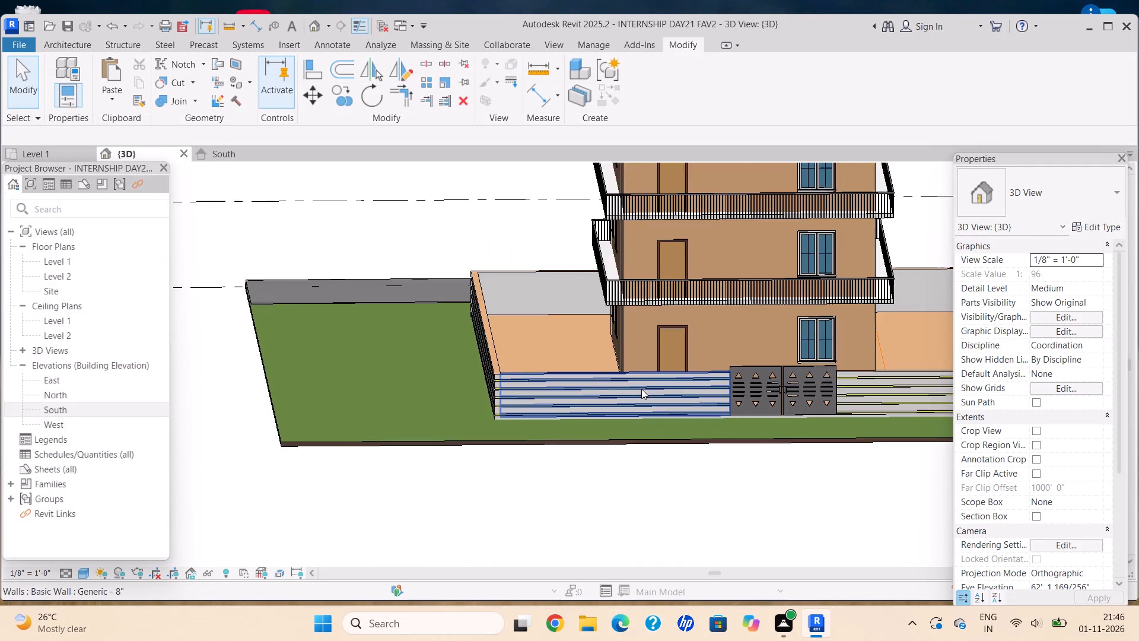
middle_click_drag(630, 380, 370, 376)
middle_click_drag(482, 388, 387, 364)
middle_click_drag(354, 364, 334, 364, "shift")
middle_click_drag(334, 364, 404, 386, "shift")
middle_click(406, 386, "shift")
scroll(571, 366, "up", 4)
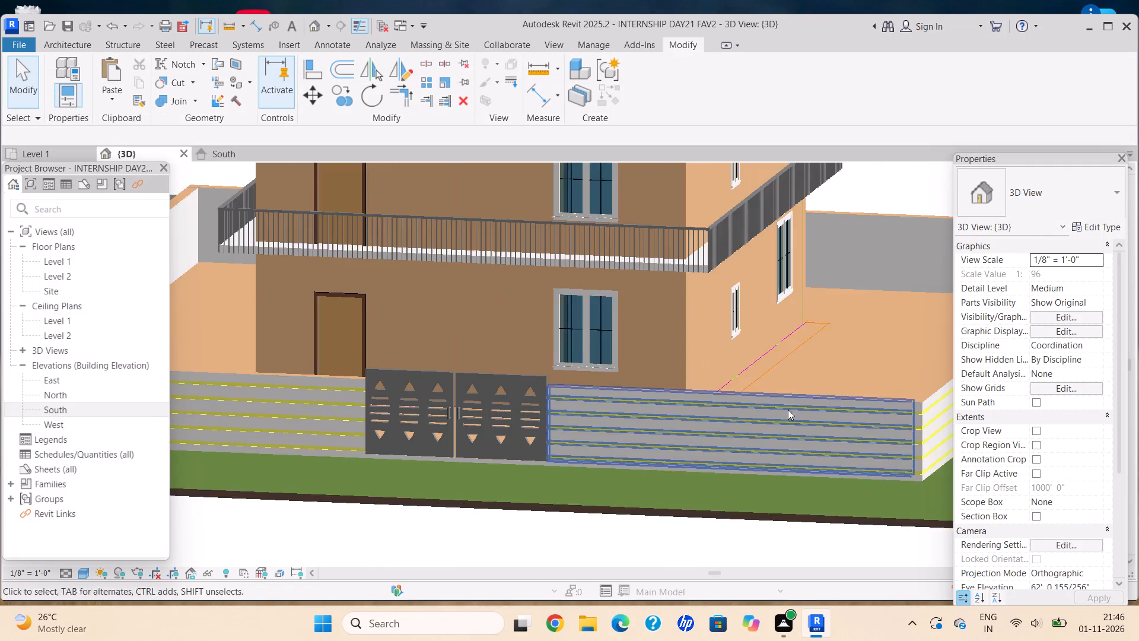
scroll(887, 452, "up", 3)
middle_click_drag(775, 403, 624, 375)
scroll(781, 418, "up", 5)
scroll(781, 494, "down", 2)
middle_click_drag(778, 491, 743, 425)
key("Escape")
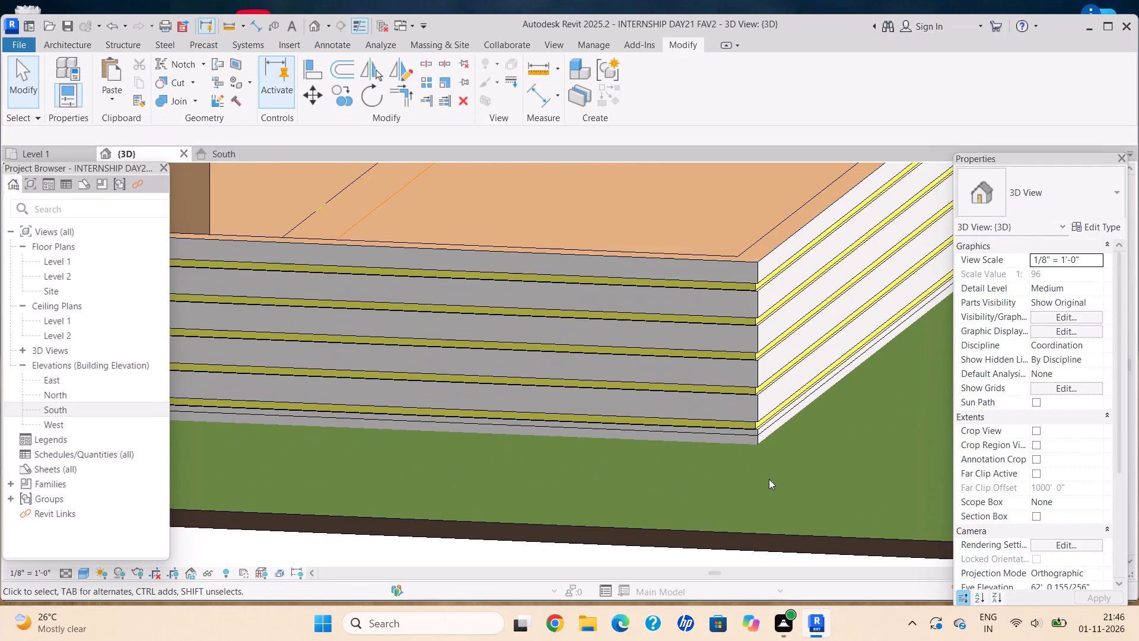
middle_click_drag(757, 453, 747, 438)
key("Escape")
scroll(746, 441, "down", 4)
middle_click_drag(718, 421, 712, 416, "shift")
middle_click(711, 415, "shift")
scroll(717, 420, "up", 6)
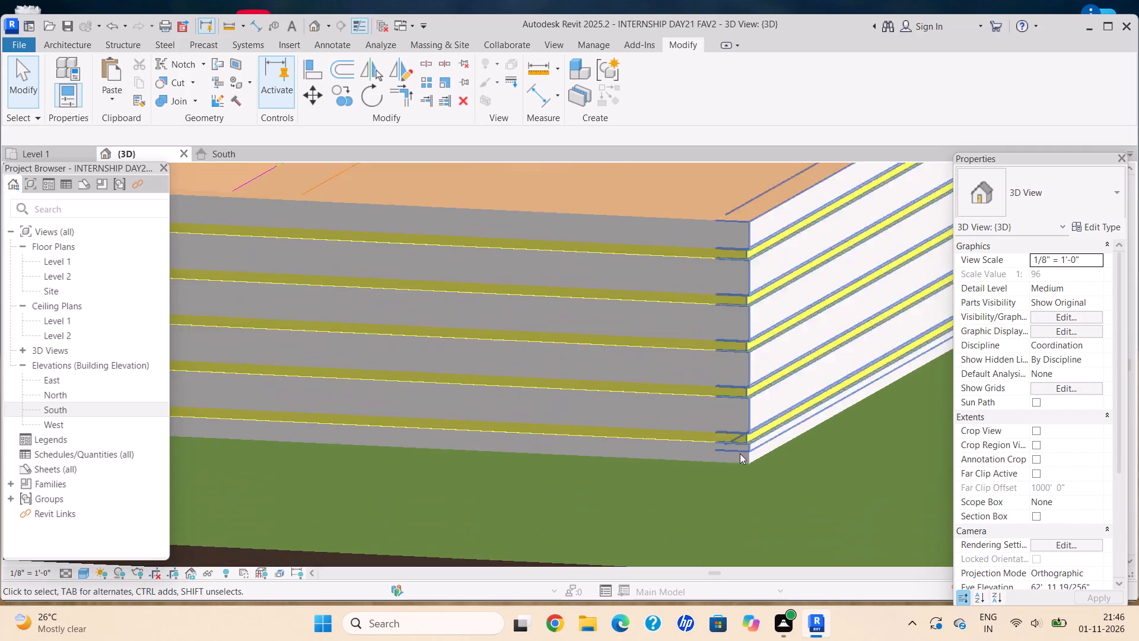
scroll(751, 475, "up", 5)
scroll(755, 477, "down", 16)
middle_click_drag(615, 382, 659, 404)
Examine the reveal courses on all sides of the boundary wall enclosure.
scroll(654, 405, "down", 2)
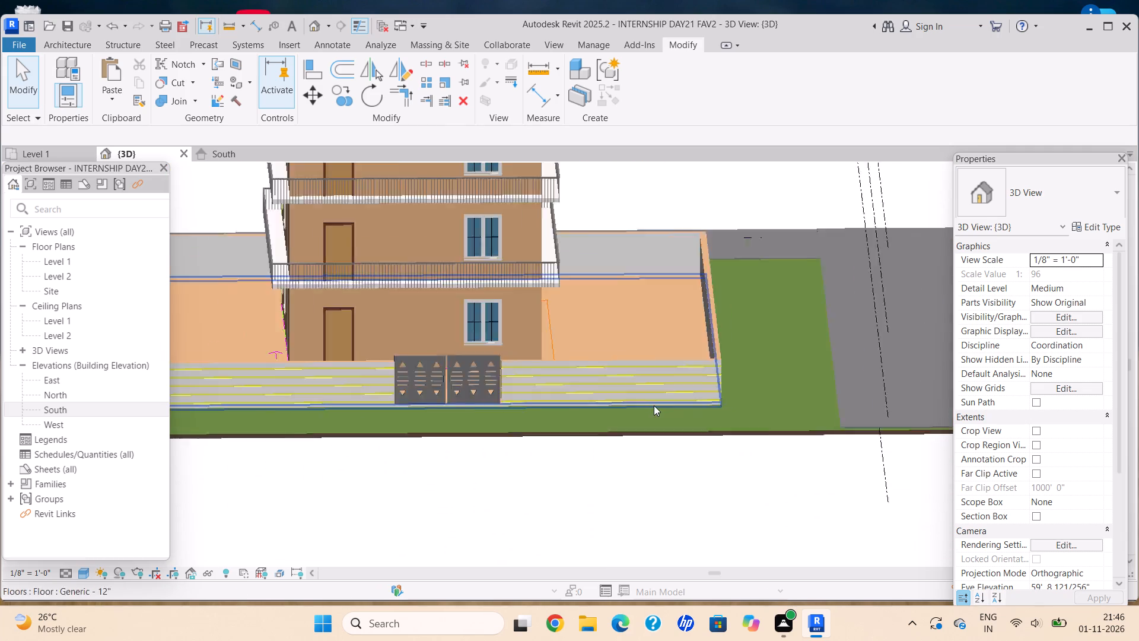
scroll(654, 405, "down", 2)
middle_click_drag(636, 388, 734, 363)
middle_click_drag(739, 368, 666, 397, "shift")
scroll(690, 391, "up", 4)
scroll(618, 430, "down", 4)
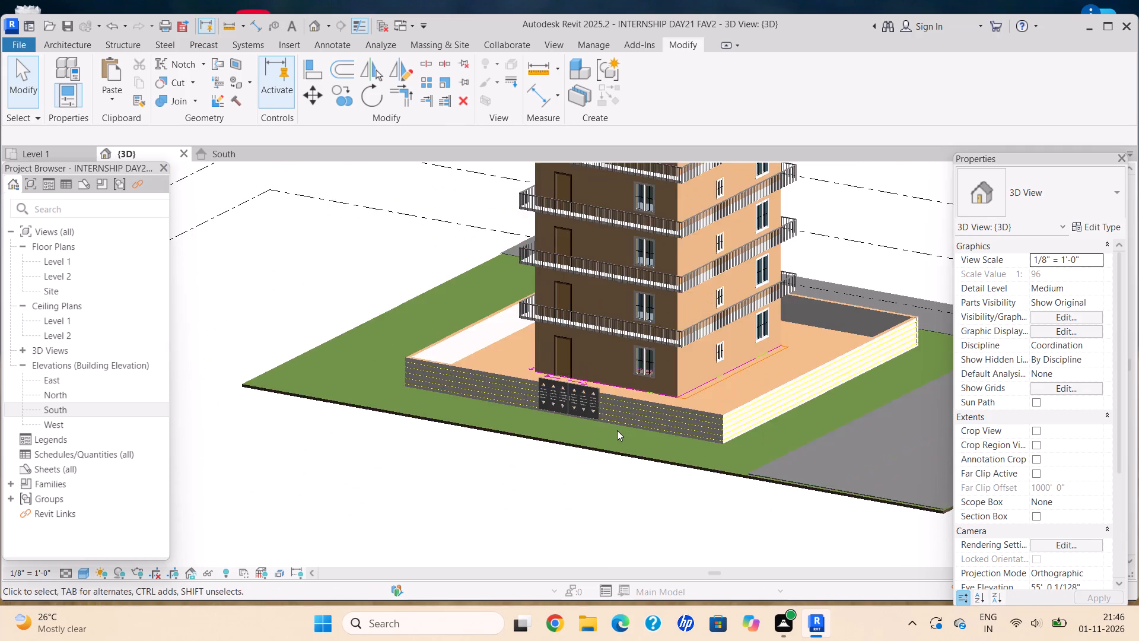
middle_click_drag(617, 430, 672, 446, "shift")
scroll(650, 435, "up", 1, "shift")
middle_click_drag(672, 446, 451, 477, "shift")
middle_click_drag(475, 464, 481, 455)
middle_click_drag(507, 432, 553, 400, "shift")
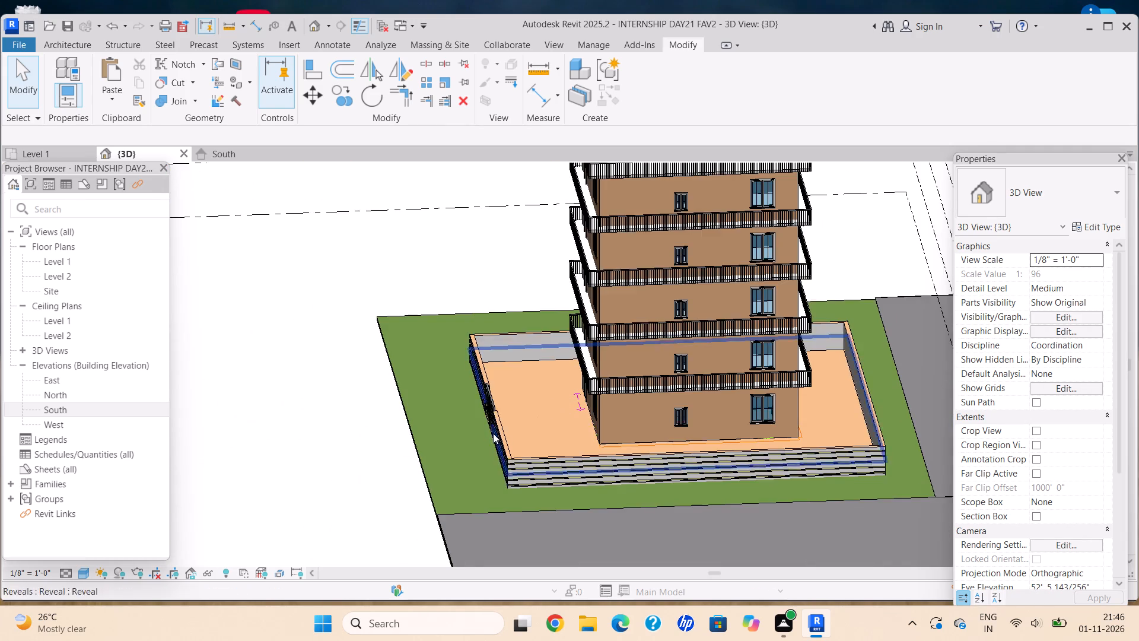
middle_click_drag(492, 431, 752, 354)
middle_click_drag(752, 354, 945, 364, "shift")
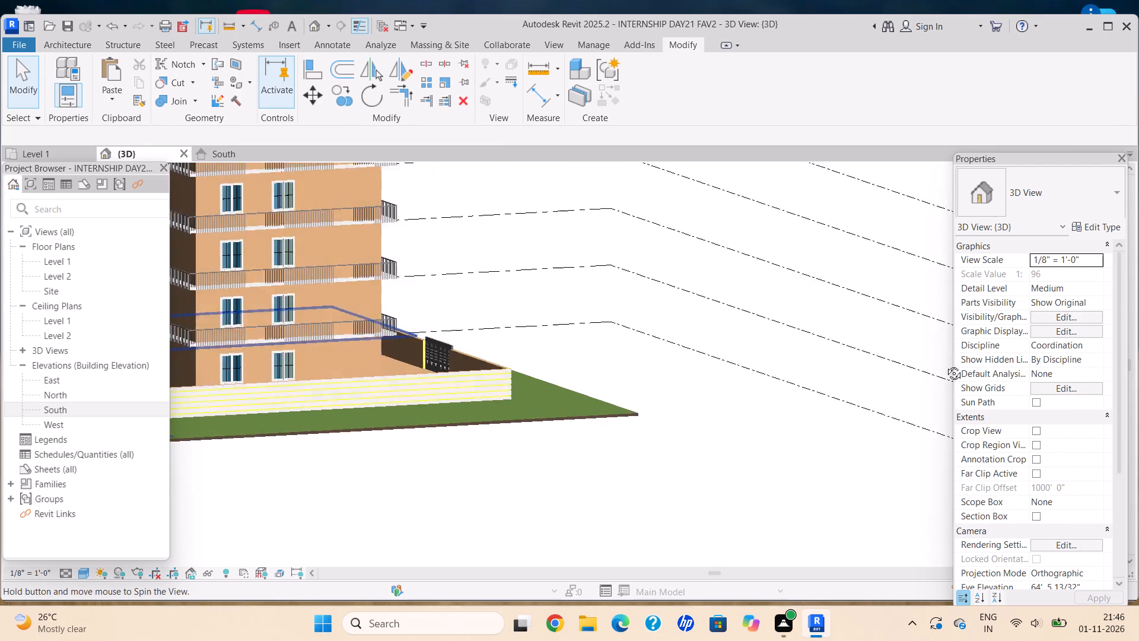
middle_click_drag(945, 364, 975, 387, "shift")
middle_click_drag(981, 390, 1116, 370, "shift")
middle_click_drag(459, 457, 708, 415)
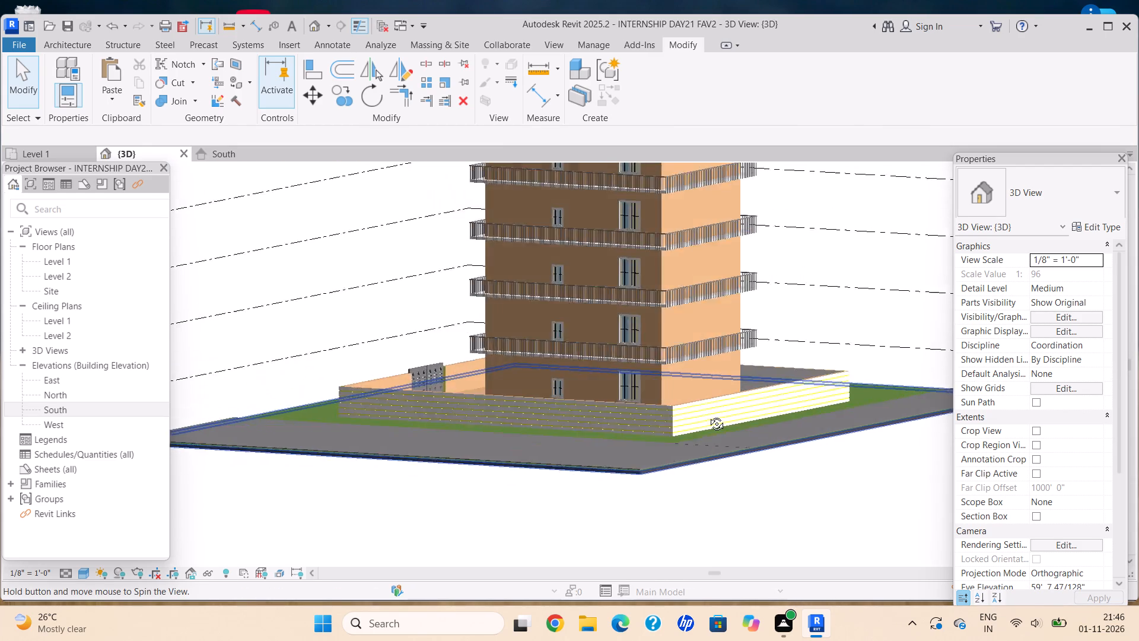
middle_click_drag(708, 415, 920, 410)
middle_click_drag(583, 418, 694, 490)
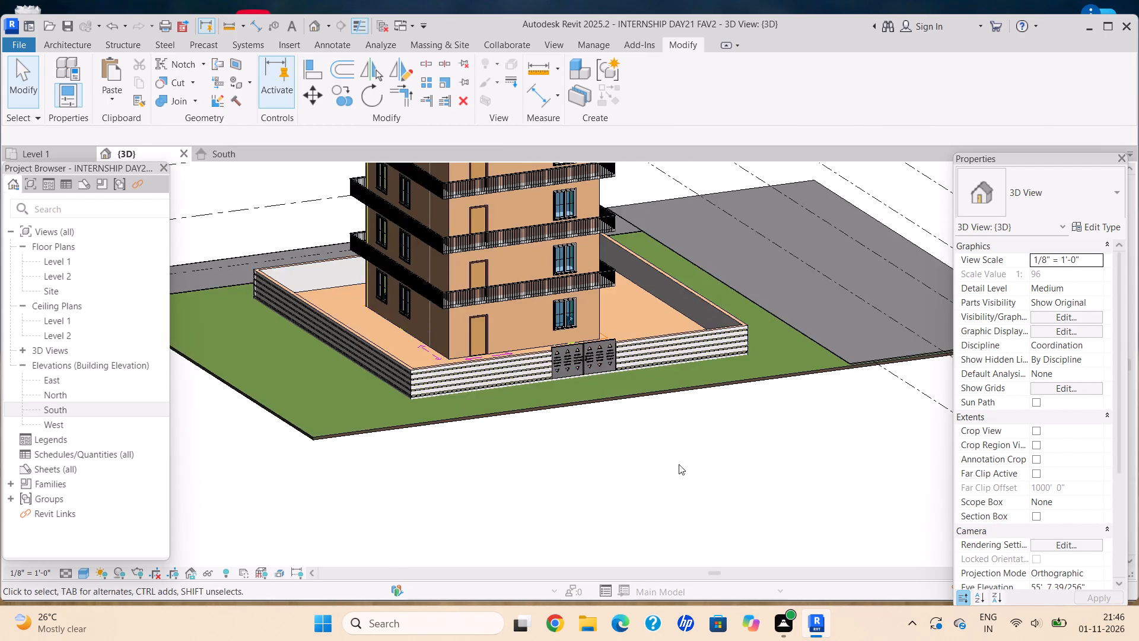
middle_click_drag(694, 436, 610, 458, "shift")
middle_click_drag(595, 452, 510, 446)
key("Escape")
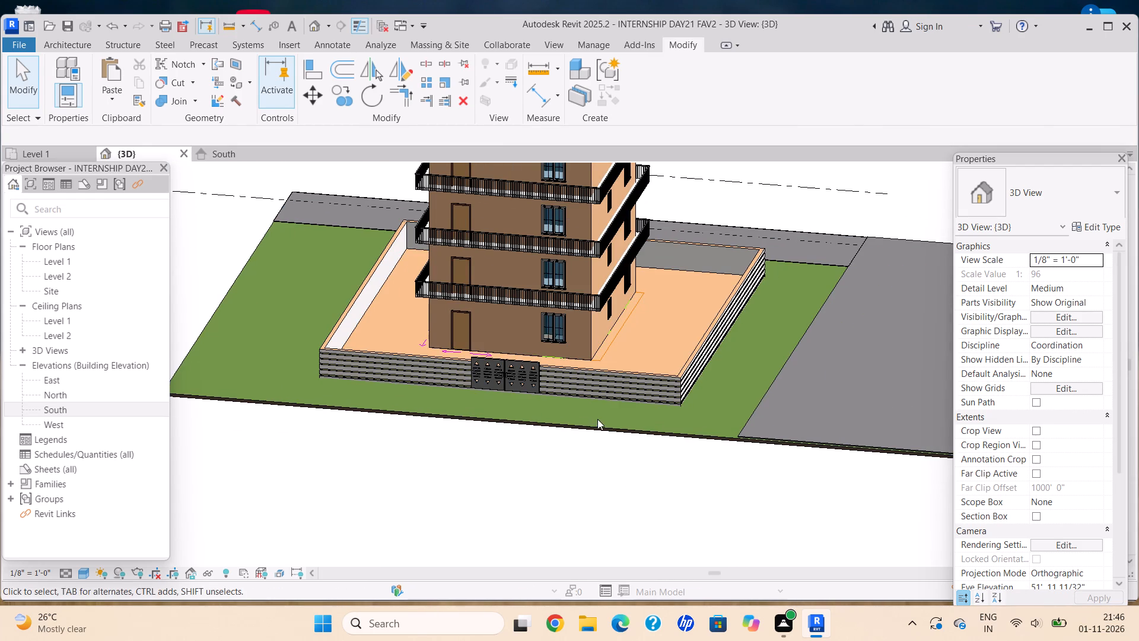
Edit the Grassland - 16" toposolid's boundary, moving its gate-side edge outward, away from the front boundary wall, and finish the sketch.
left_click(600, 423)
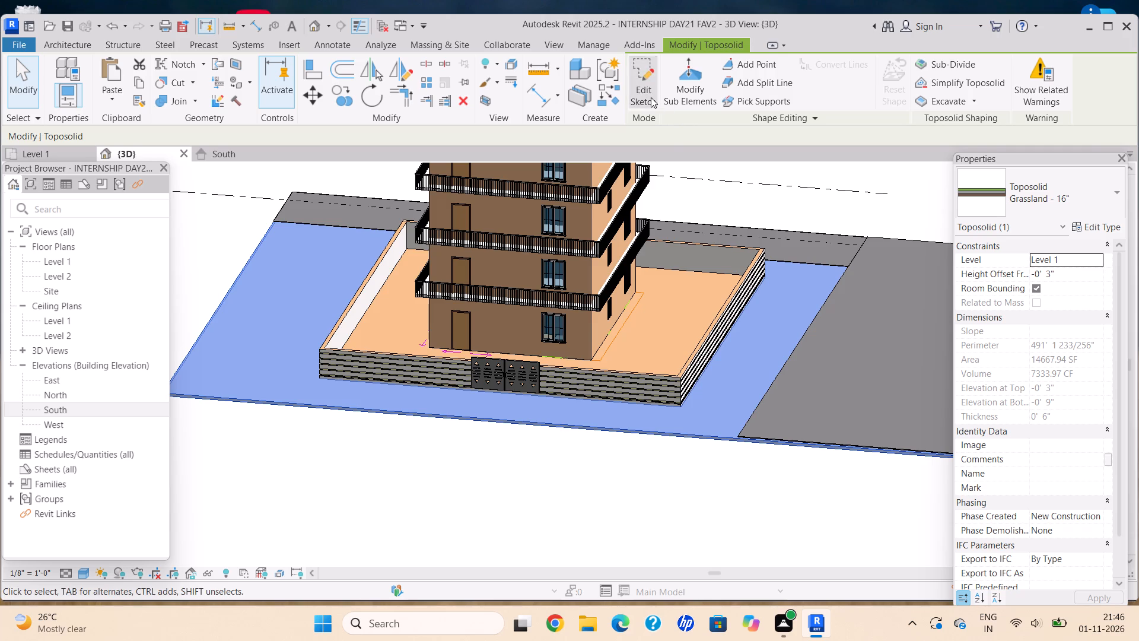
left_click(651, 97)
scroll(652, 385, "up", 3)
left_click_drag(609, 450, 608, 478)
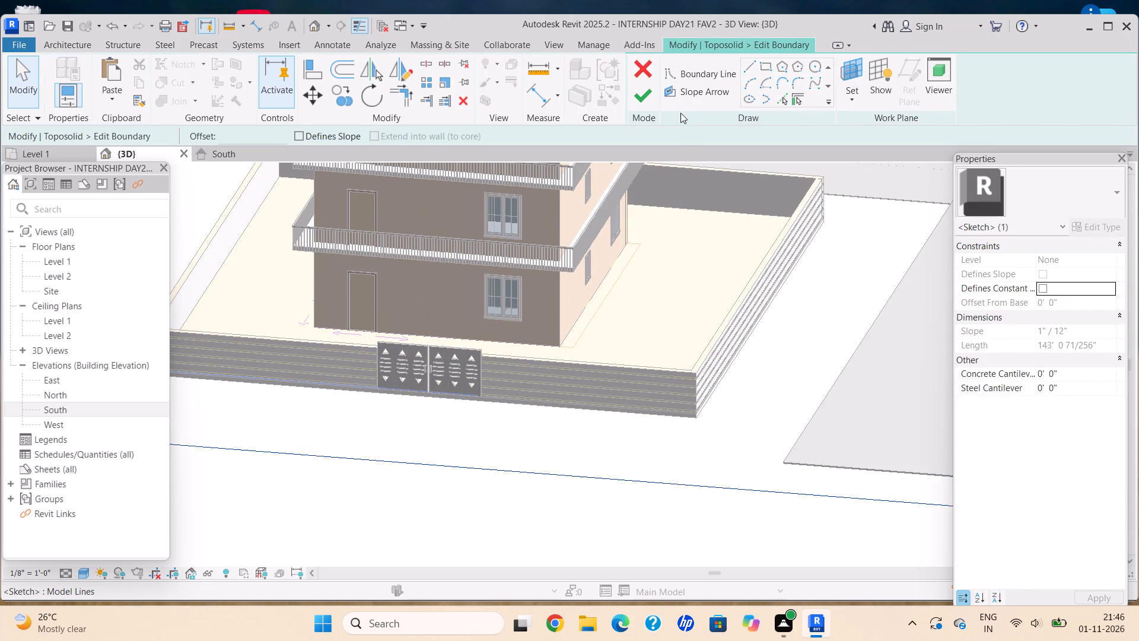
left_click(650, 97)
scroll(498, 275, "down", 7)
key("Escape")
Stretch the gate-side end of the wide road's generic model outward to meet the outer edge of the grass.
middle_click_drag(591, 294, 428, 328, "shift")
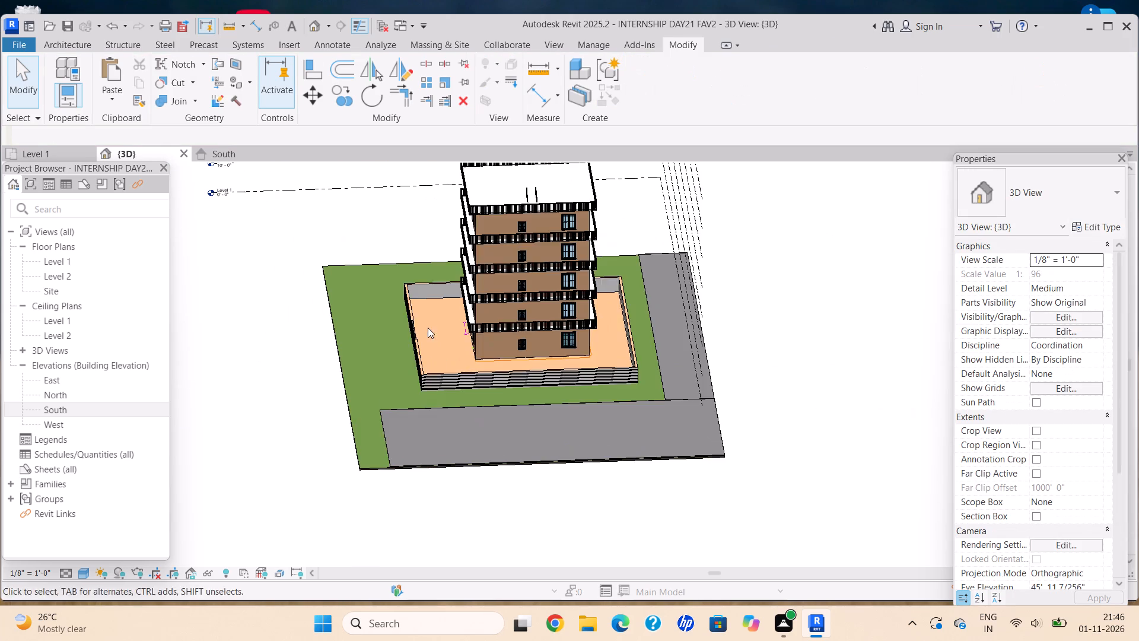
middle_click(640, 354)
scroll(635, 350, "up", 1)
middle_click_drag(252, 372, 378, 310, "shift")
middle_click_drag(411, 308, 463, 309, "shift")
middle_click_drag(386, 312, 557, 403)
scroll(415, 331, "up", 1)
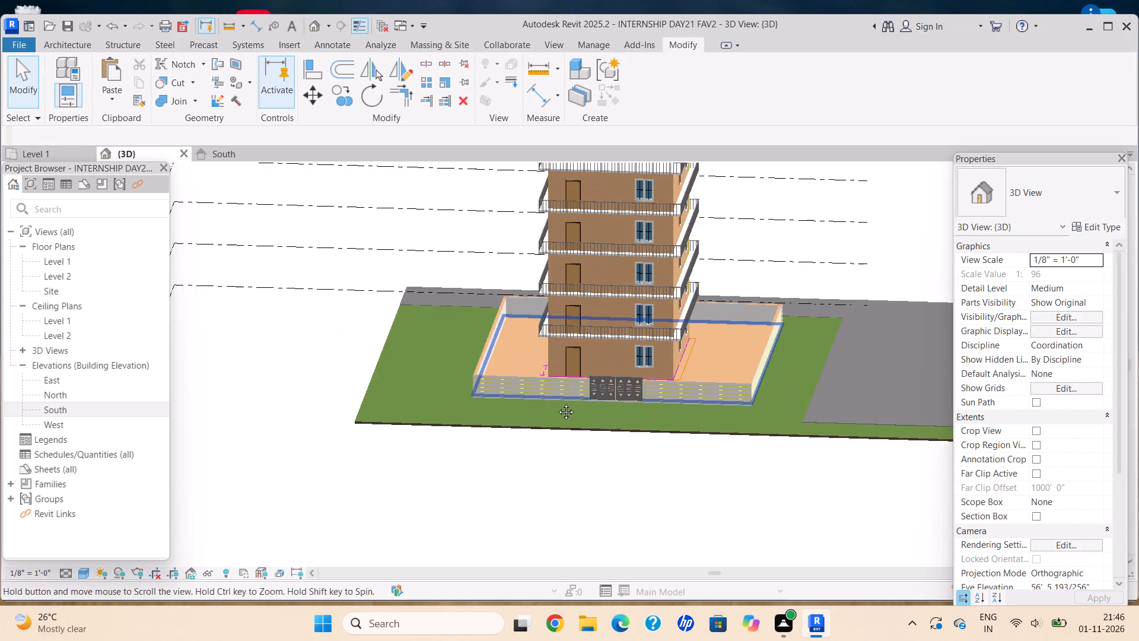
scroll(827, 401, "up", 2)
middle_click_drag(748, 369, 463, 318)
middle_click_drag(651, 363, 681, 350, "shift")
scroll(678, 350, "up", 4, "shift")
key("Escape")
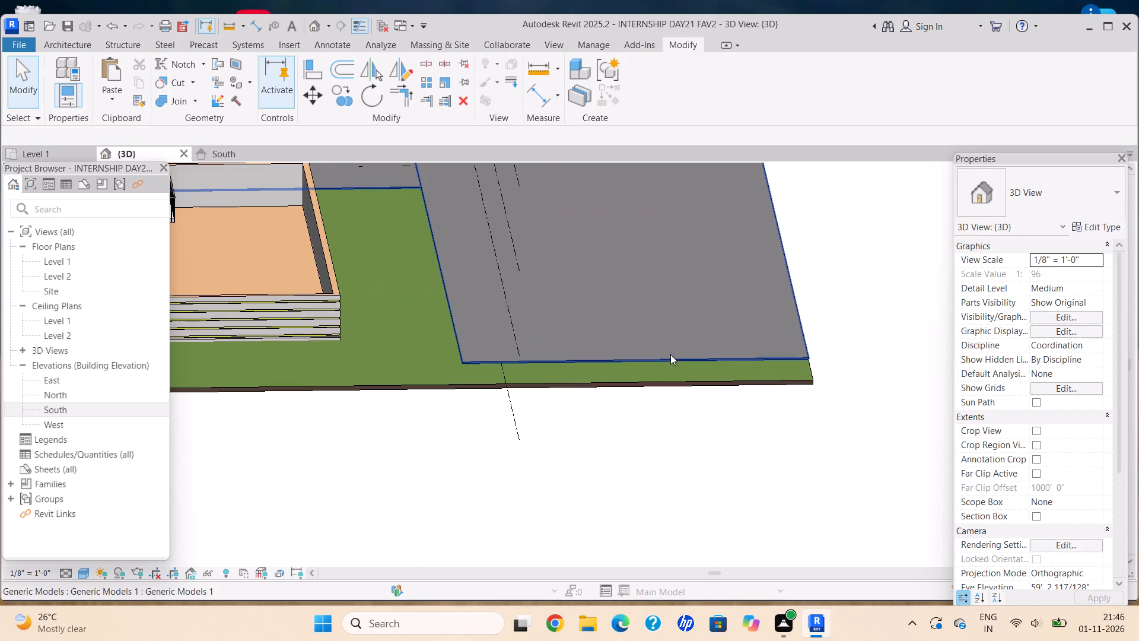
left_click(670, 354)
scroll(626, 362, "up", 10)
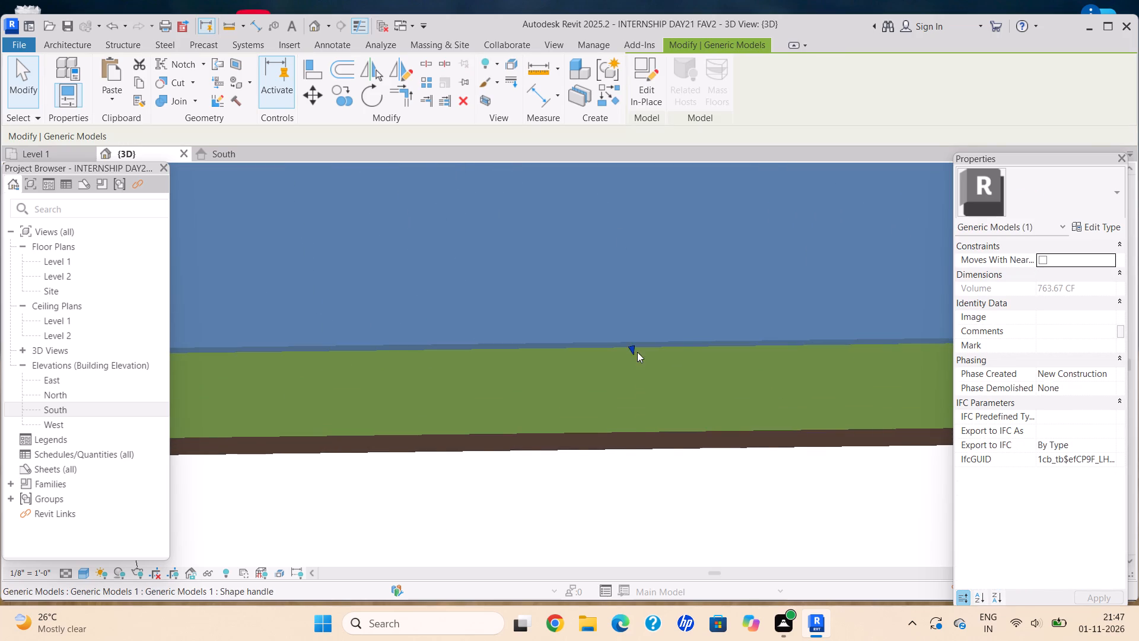
left_click_drag(630, 348, 643, 429)
scroll(587, 458, "down", 4)
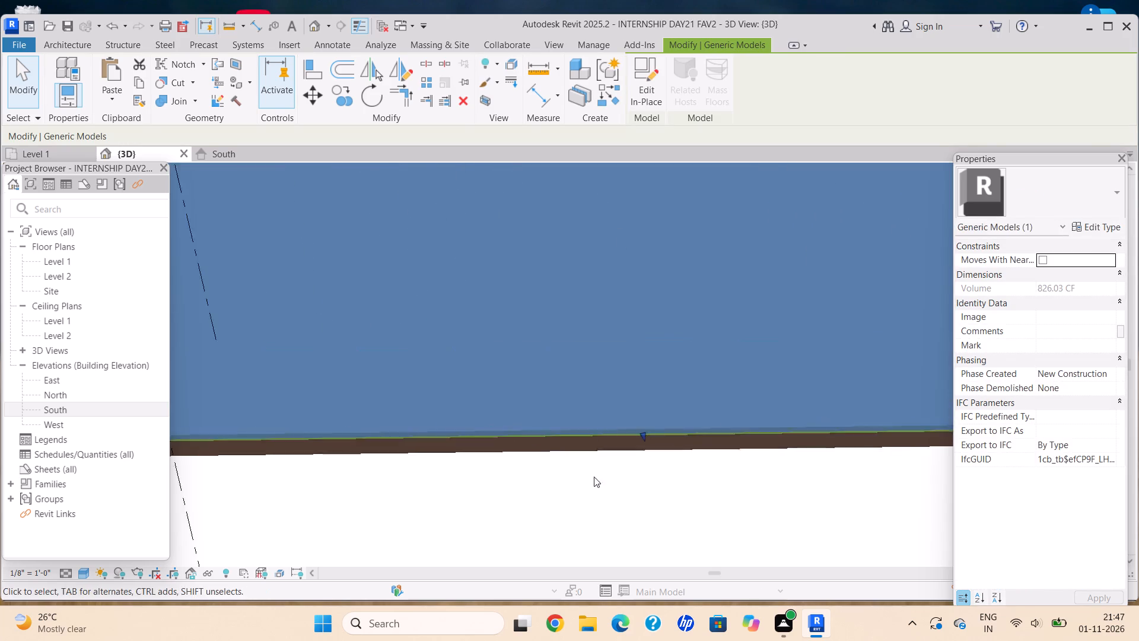
scroll(594, 477, "down", 8)
key("Escape")
Examine the extended road and grass from several sides and in front of the boundary gate.
scroll(701, 418, "down", 8)
middle_click_drag(704, 421, 641, 437, "shift")
middle_click_drag(549, 450, 513, 451, "shift")
middle_click_drag(733, 339, 667, 373)
middle_click_drag(648, 381, 640, 384, "shift")
middle_click_drag(581, 408, 389, 425, "shift")
scroll(389, 425, "down", 1)
middle_click_drag(578, 392, 354, 435)
middle_click_drag(486, 439, 357, 450, "shift")
middle_click_drag(330, 450, 274, 450, "shift")
middle_click_drag(417, 423, 394, 389, "shift")
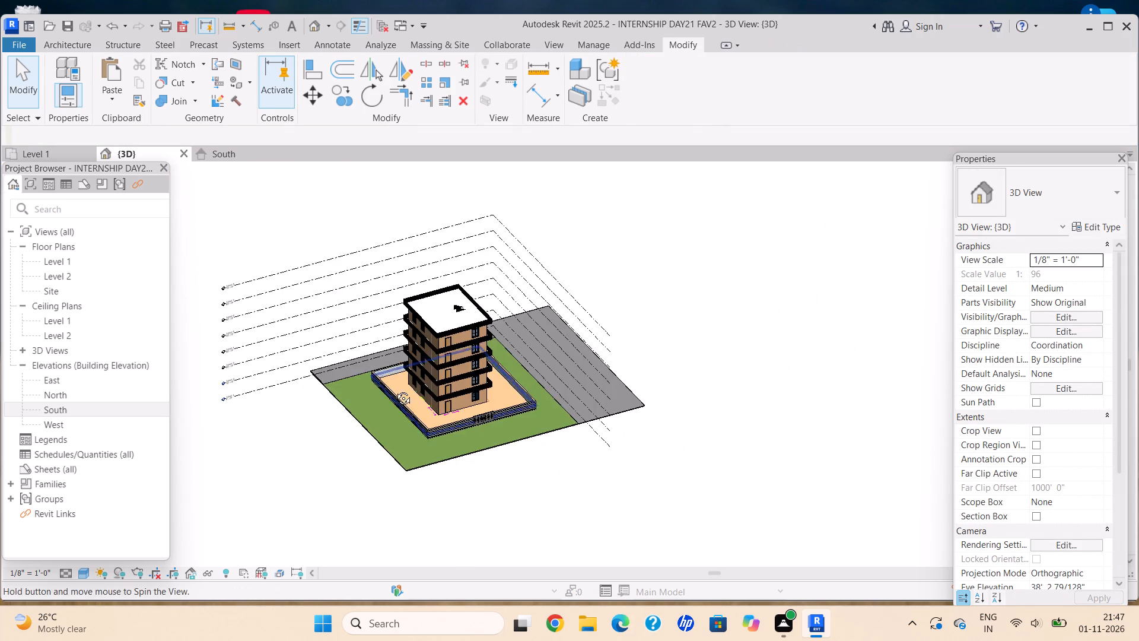
middle_click_drag(394, 389, 371, 352, "shift")
scroll(372, 354, "up", 1, "shift")
middle_click_drag(490, 442, 452, 440, "shift")
scroll(482, 434, "up", 5)
middle_click_drag(453, 431, 476, 439)
middle_click(481, 441, "shift")
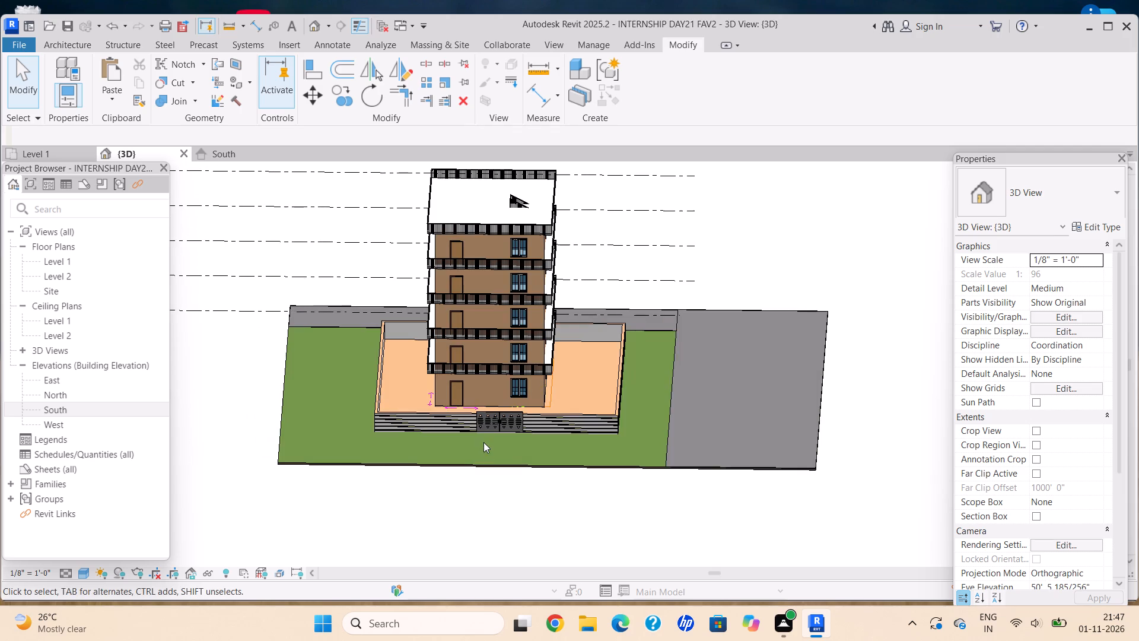
middle_click(495, 446, "shift")
middle_click_drag(500, 449, 529, 444)
scroll(502, 449, "up", 1)
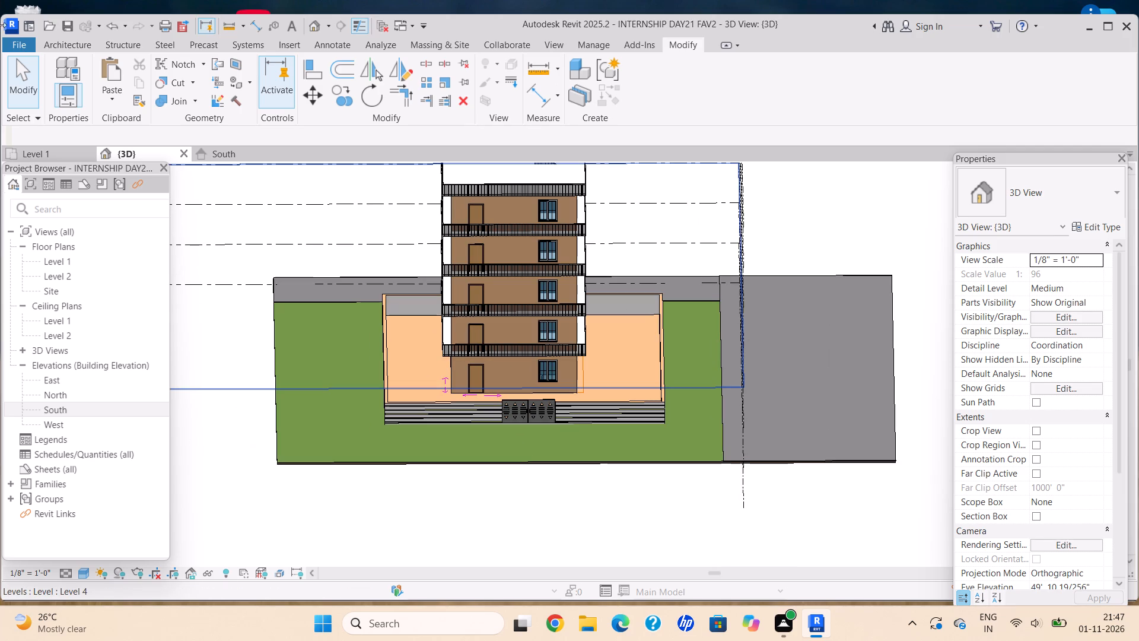
Load the Bamboo_plant_16776 component family from the tree and plant folder.
left_click(67, 42)
left_click(181, 100)
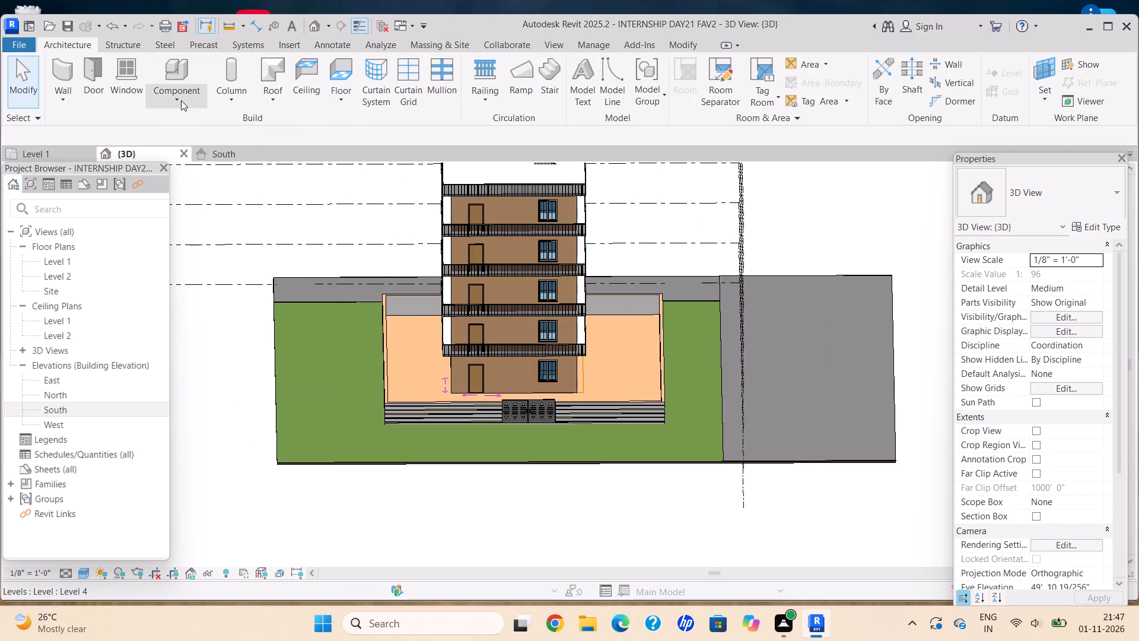
left_click(219, 122)
left_click(640, 96)
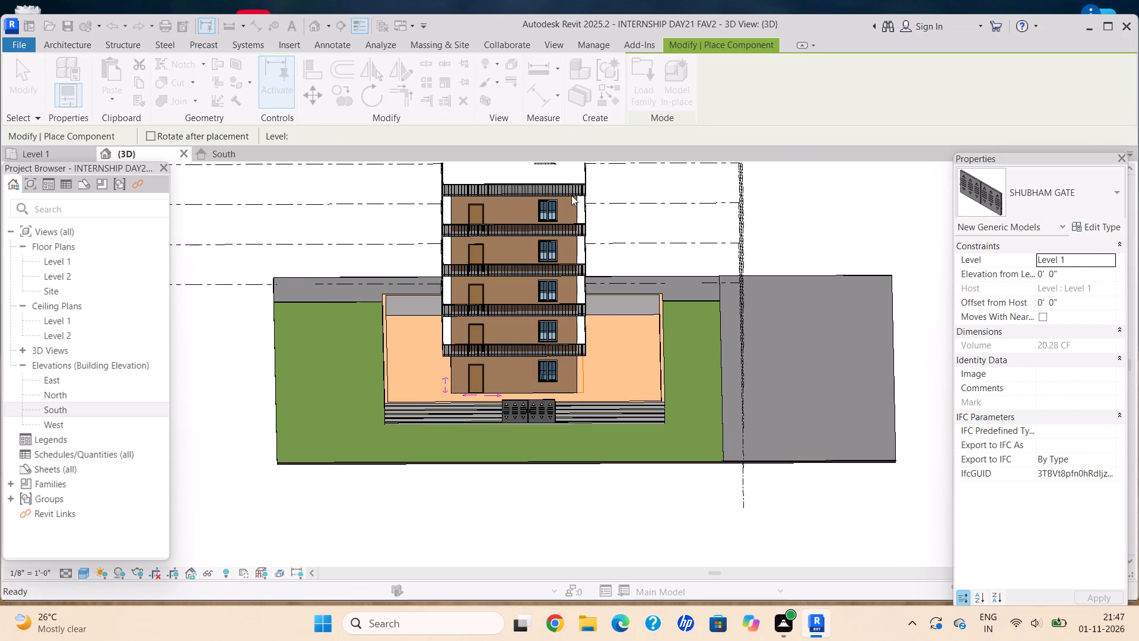
double_click(352, 229)
double_click(429, 205)
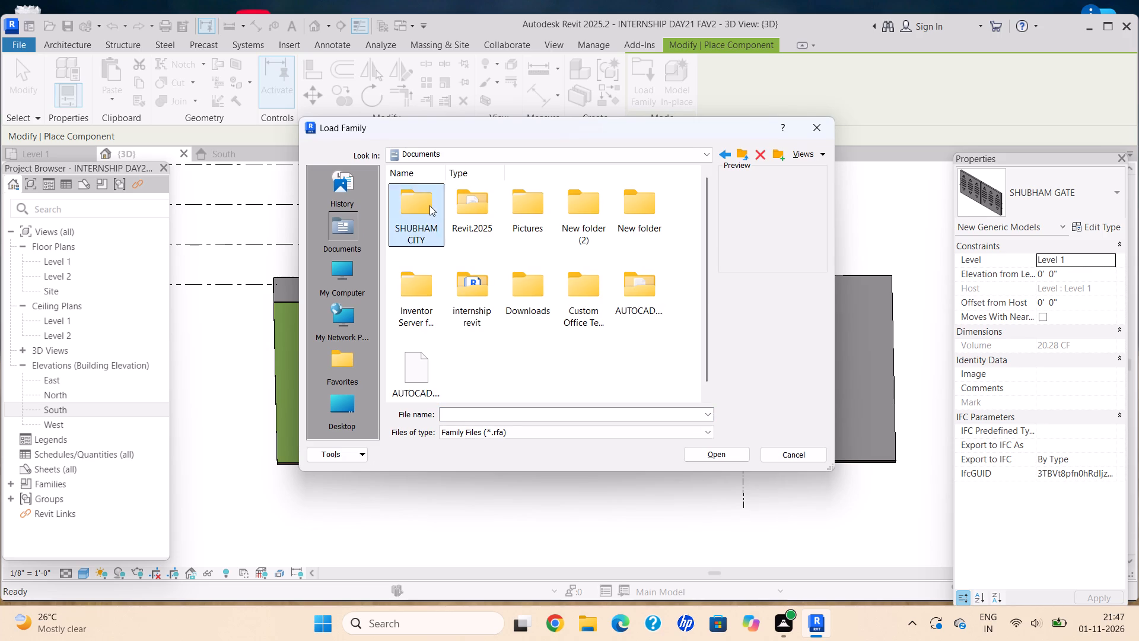
double_click(649, 218)
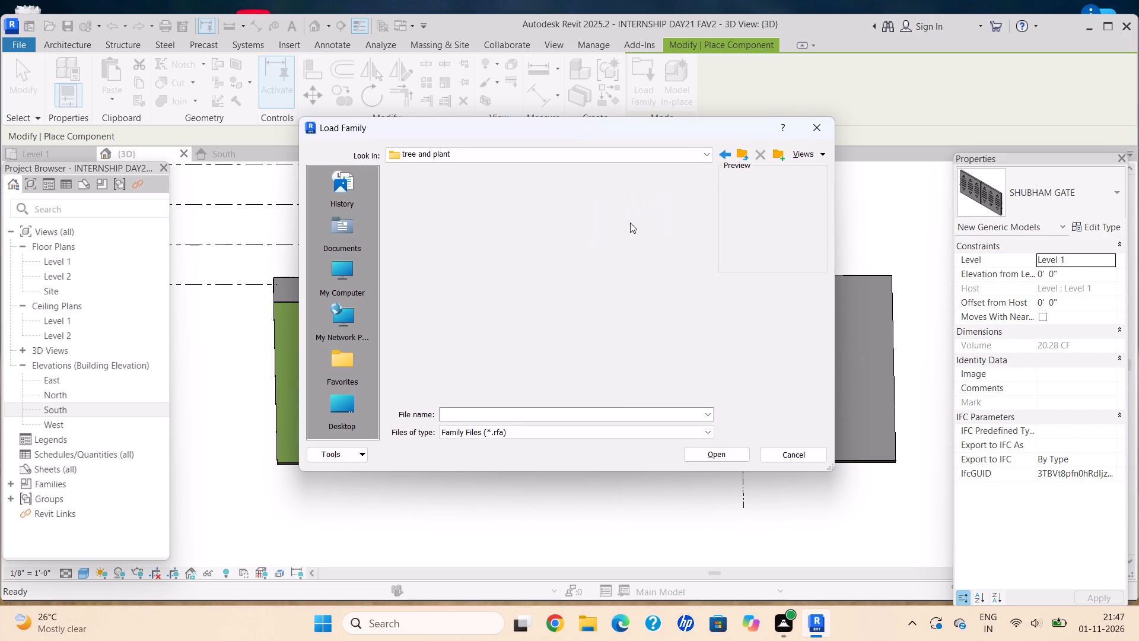
scroll(553, 336, "down", 7)
left_click(523, 279)
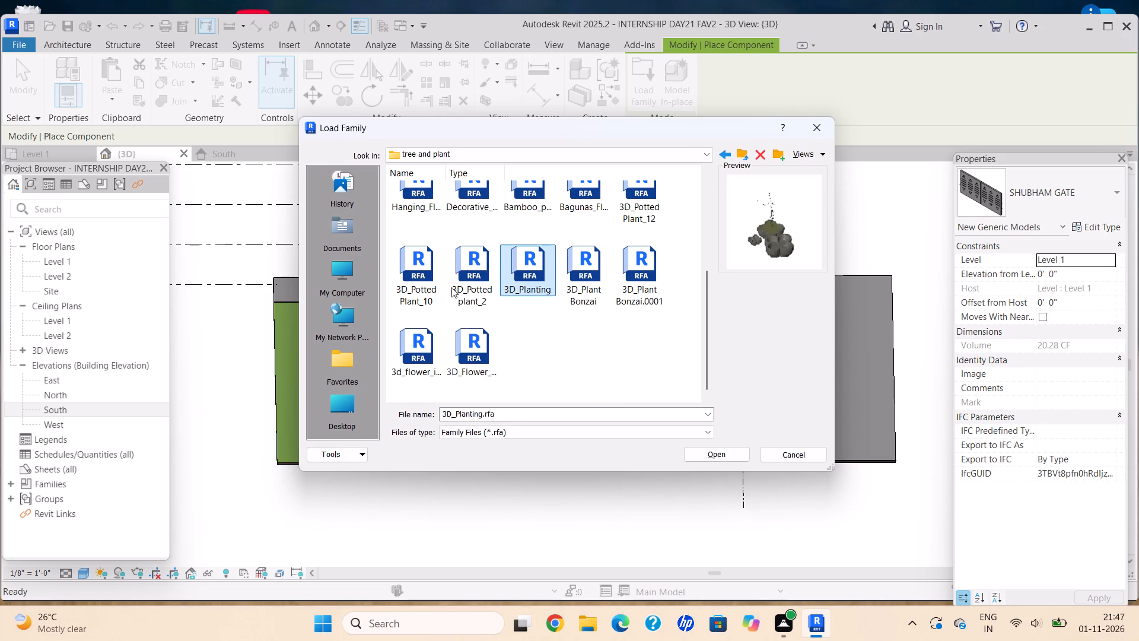
left_click(451, 285)
scroll(579, 268, "up", 2)
scroll(546, 288, "down", 5)
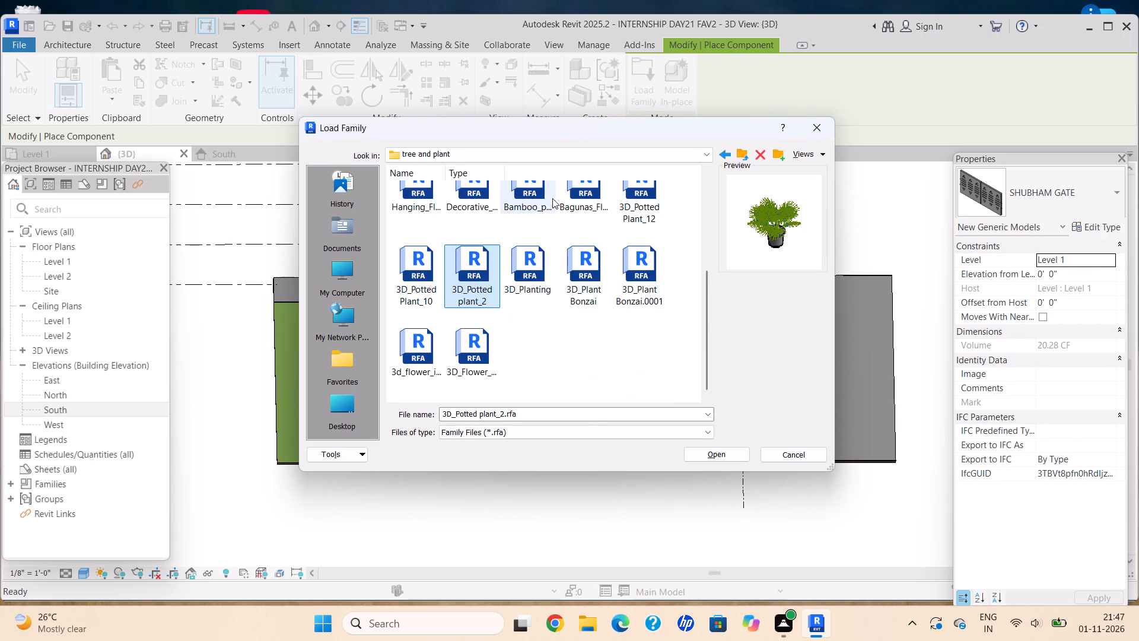
left_click(542, 201)
left_click(726, 455)
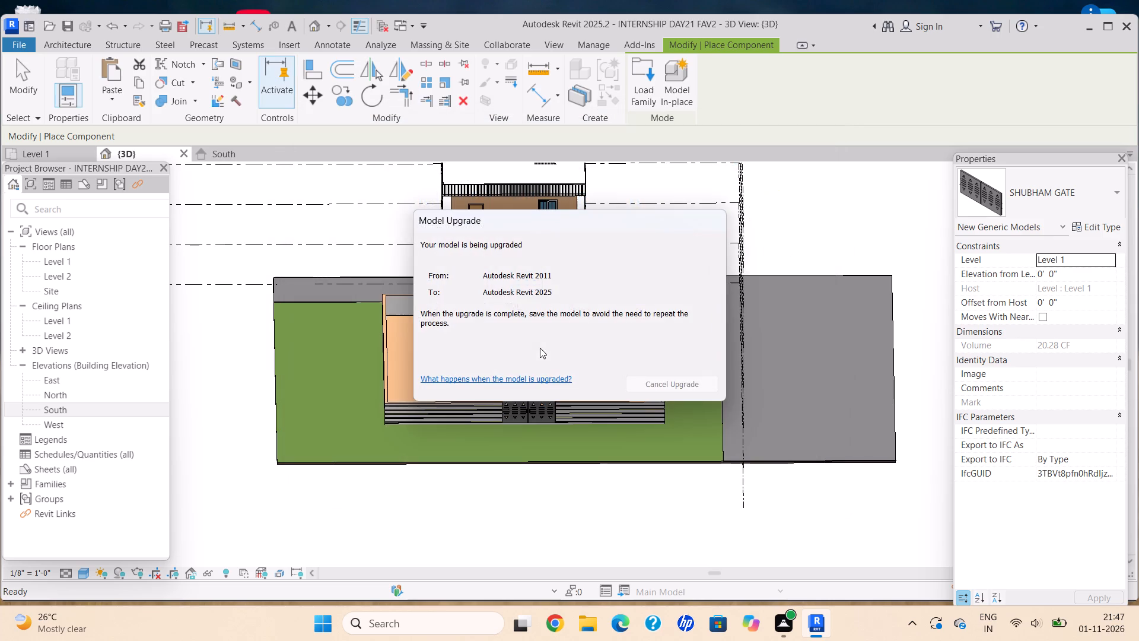
Place three bamboo plants on Level 1 in a row from back to front along the grass strip opposite the wide road.
scroll(283, 313, "up", 10)
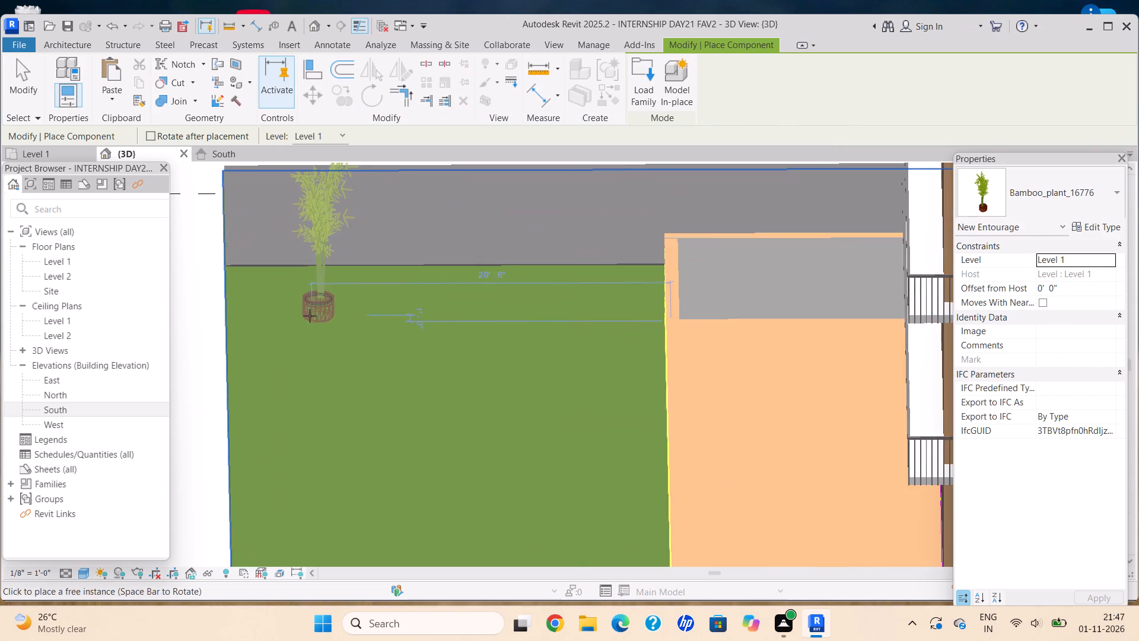
scroll(330, 319, "down", 6)
middle_click_drag(332, 318, 329, 254)
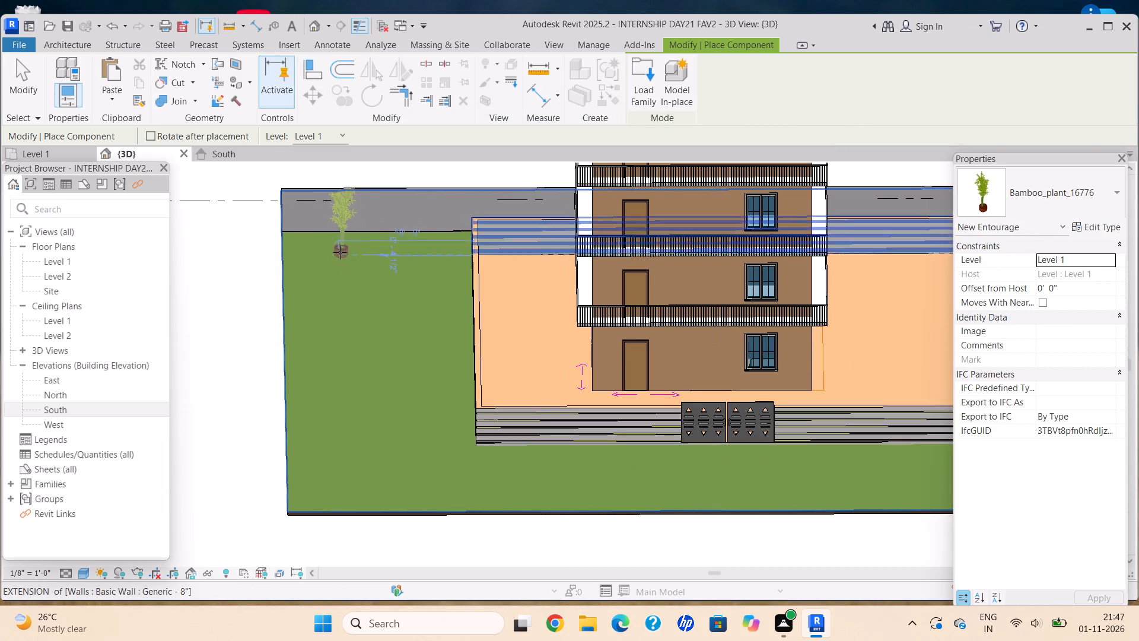
left_click(339, 250)
left_click(341, 350)
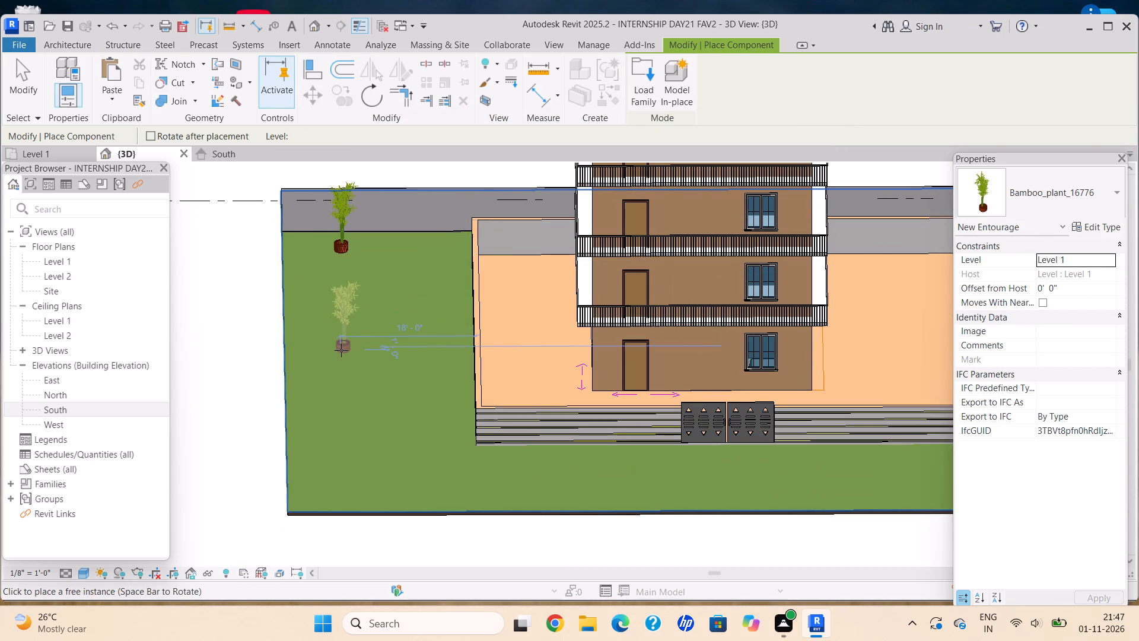
left_click(341, 499)
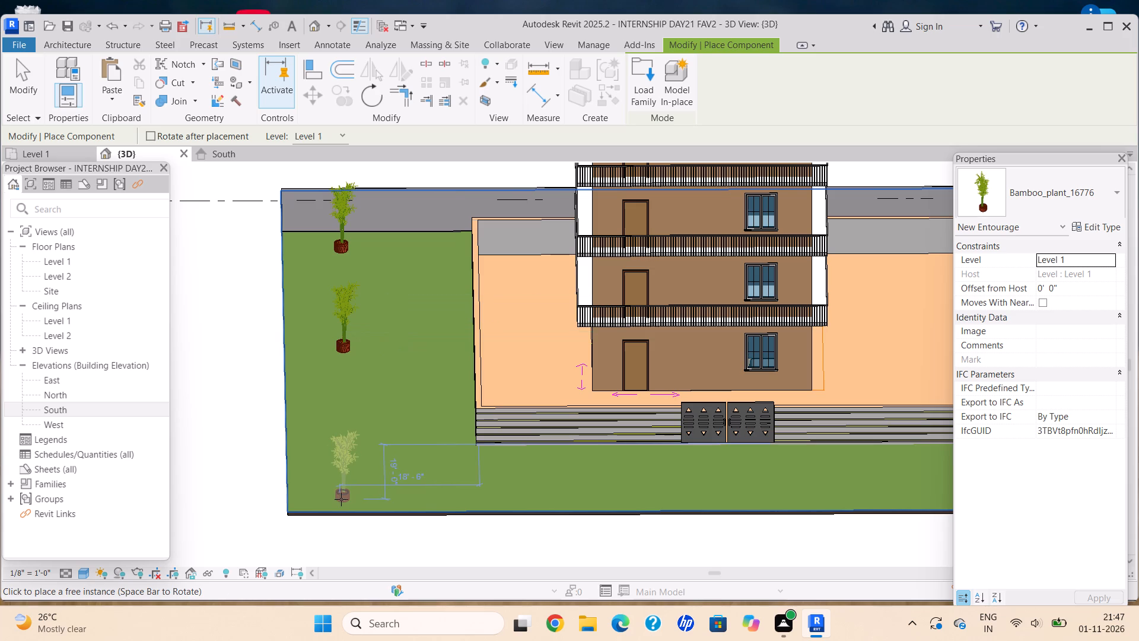
scroll(595, 484, "down", 2)
middle_click_drag(585, 484, 451, 478)
middle_click(451, 478)
middle_click_drag(713, 418, 691, 407)
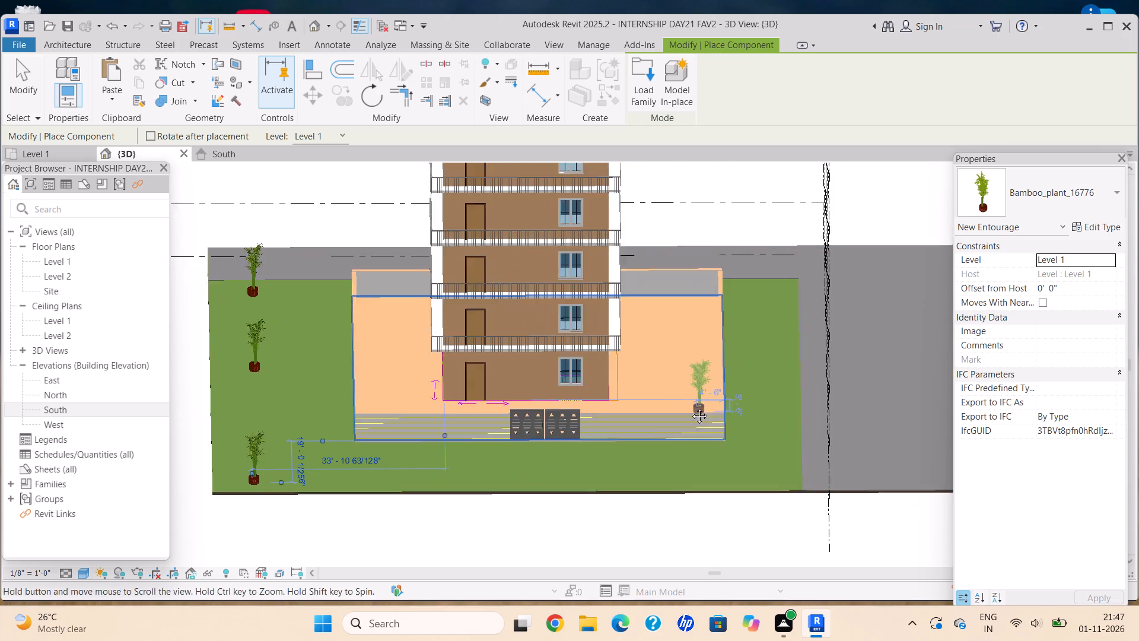
middle_click_drag(691, 407, 689, 404)
scroll(689, 404, "down", 1)
key("Escape")
key("Escape")
middle_click_drag(723, 426, 703, 418)
key("Escape")
Examine the row of bamboo plants against the boundary wall and the building from several angles.
middle_click_drag(661, 434, 652, 426, "shift")
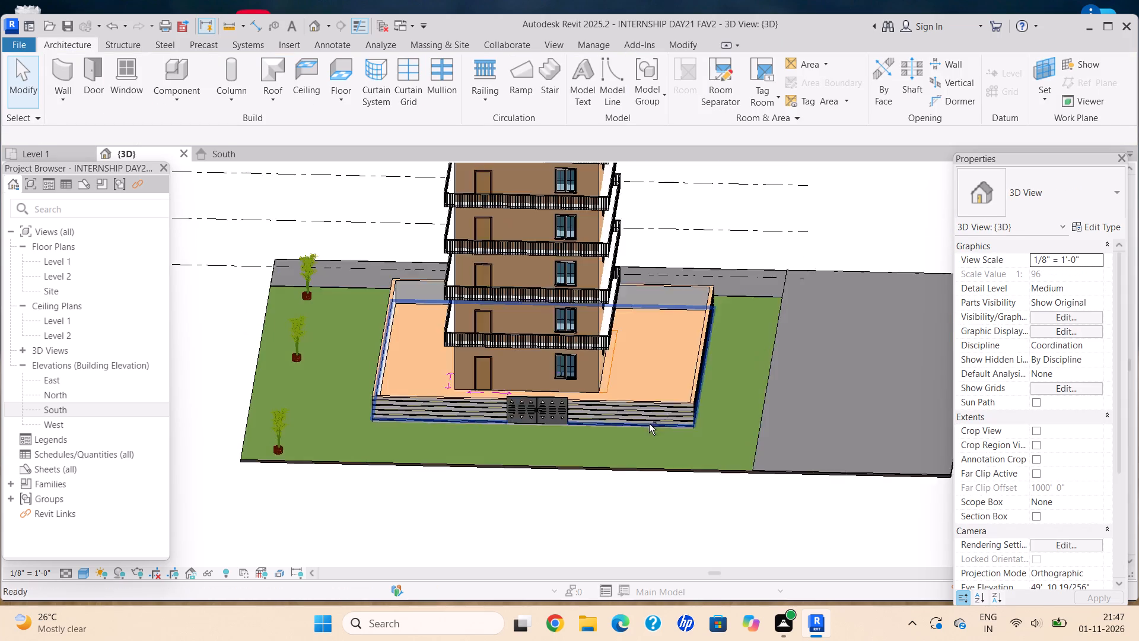
middle_click(649, 424, "shift")
middle_click_drag(647, 420, 596, 363, "shift")
middle_click(609, 361, "shift")
middle_click_drag(617, 361, 623, 361, "shift")
scroll(623, 361, "up", 1, "shift")
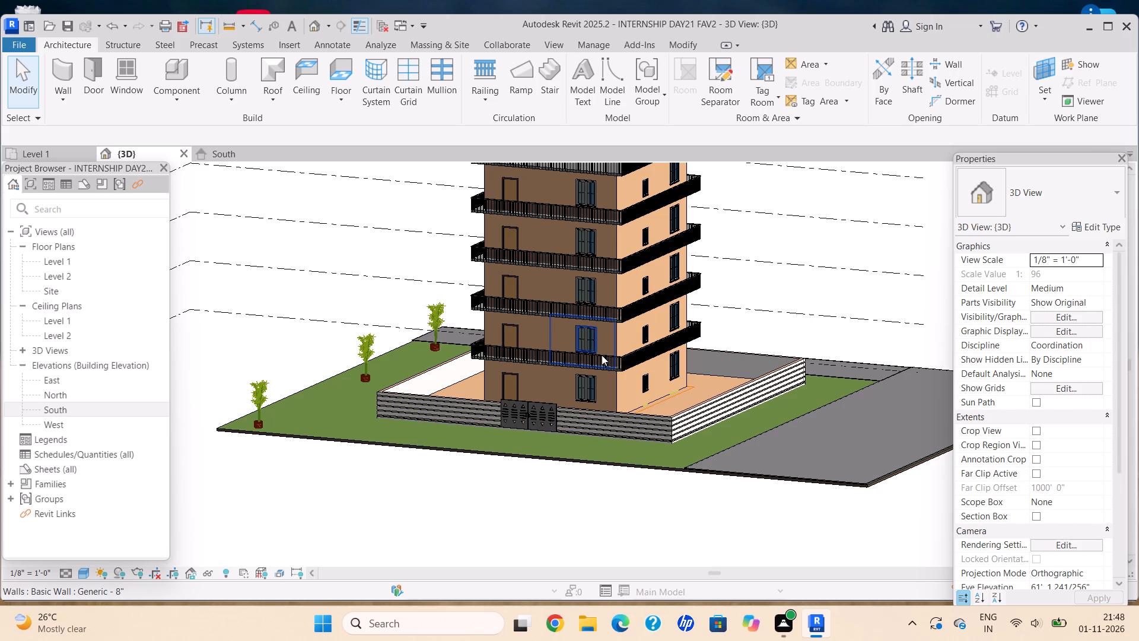
middle_click_drag(378, 386, 384, 389)
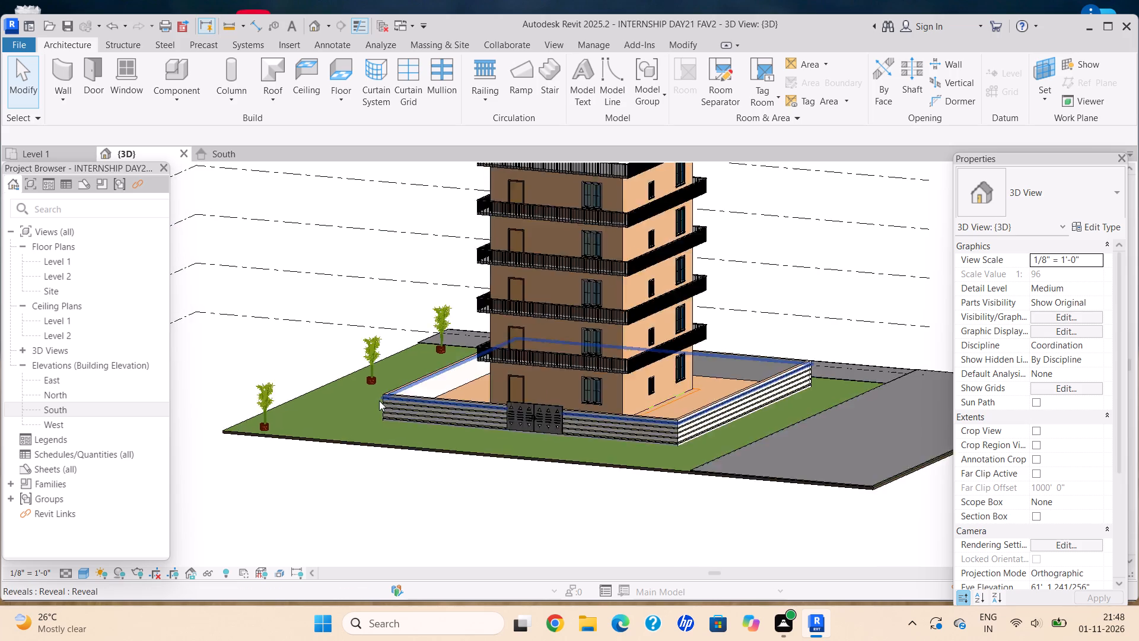
scroll(379, 401, "up", 6)
scroll(377, 405, "down", 10)
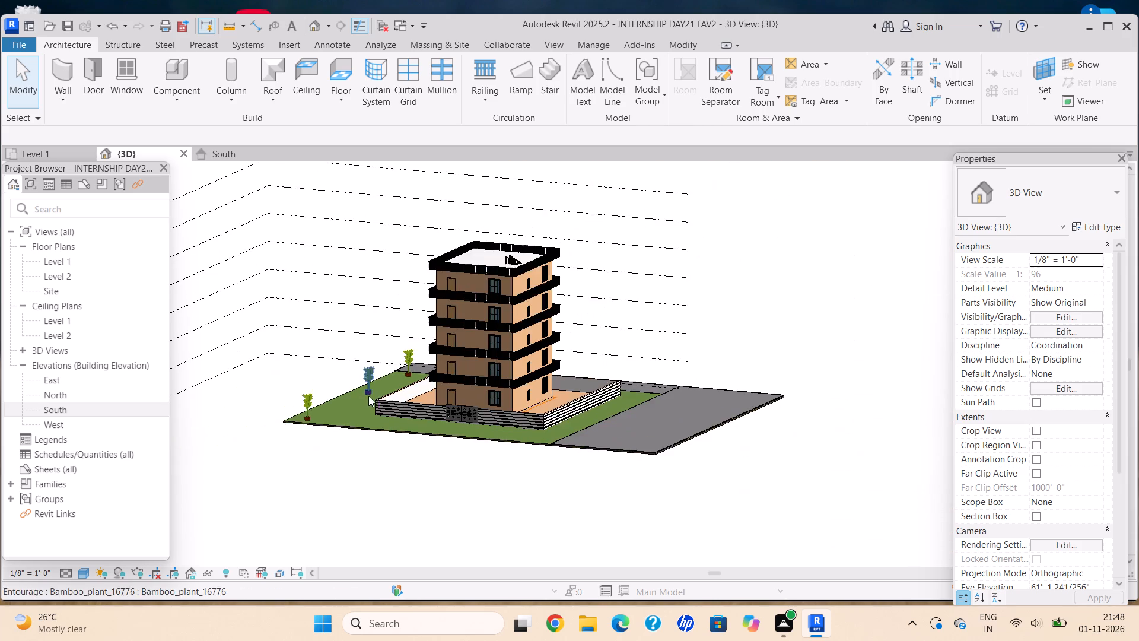
middle_click_drag(380, 400, 441, 422, "shift")
scroll(441, 423, "up", 6)
middle_click_drag(395, 433, 379, 433, "shift")
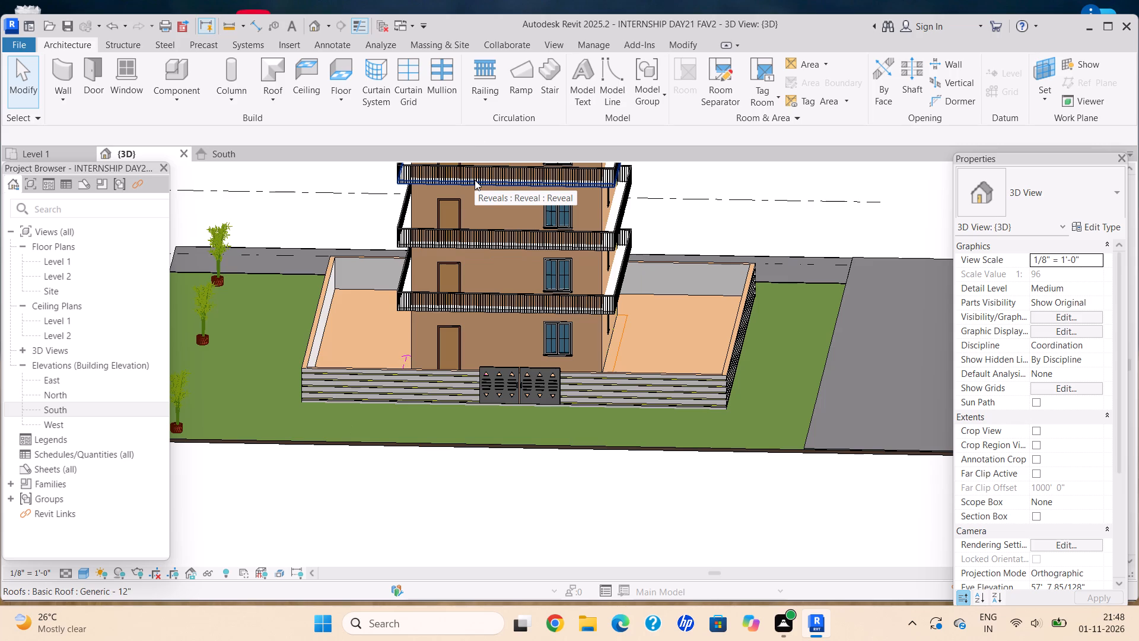
Examine the front of the site, including the gate, the boundary wall and the open grass beside the wide road.
scroll(464, 191, "down", 1)
middle_click_drag(447, 249, 445, 268)
middle_click(444, 311)
scroll(447, 316, "down", 1)
middle_click(575, 389)
scroll(587, 395, "down", 1)
scroll(517, 388, "up", 1)
key("Escape")
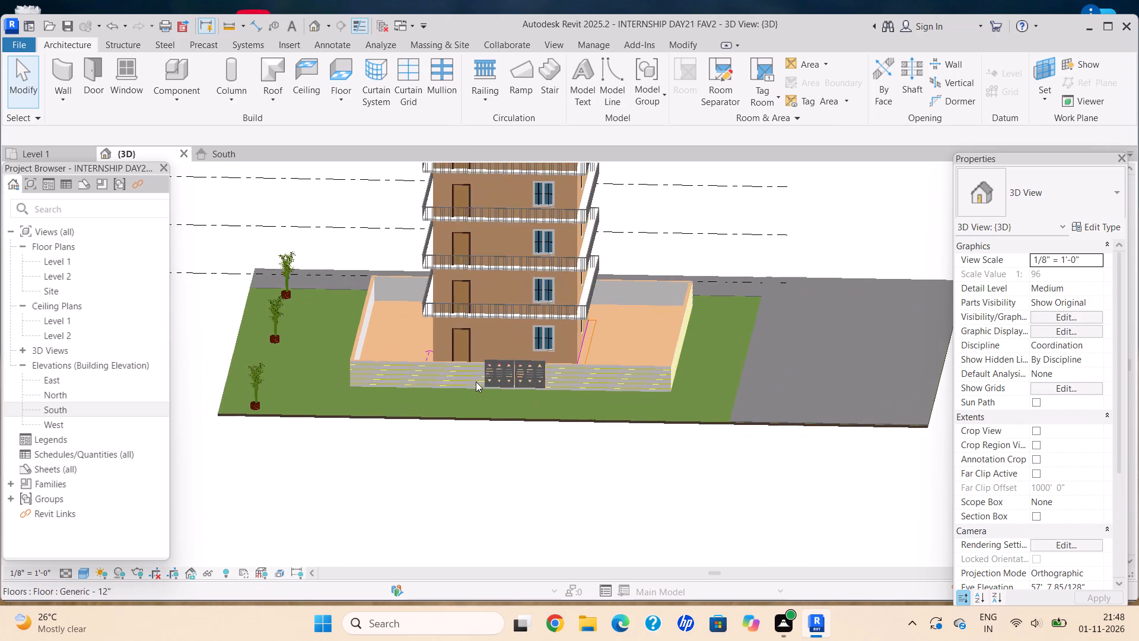
scroll(476, 382, "up", 1)
middle_click_drag(504, 366, 519, 370, "shift")
middle_click_drag(536, 375, 550, 381, "shift")
scroll(533, 380, "down", 2)
middle_click(521, 373, "shift")
middle_click_drag(513, 372, 472, 380, "shift")
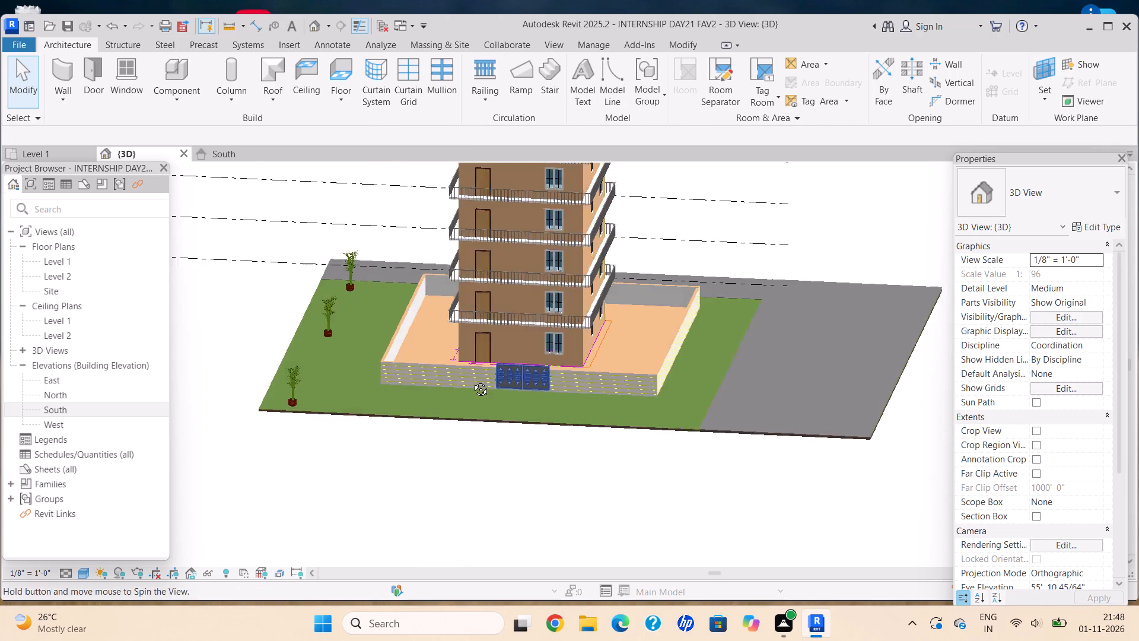
middle_click_drag(472, 380, 471, 380, "shift")
middle_click(471, 380, "shift")
scroll(471, 380, "down", 1)
scroll(472, 383, "up", 4)
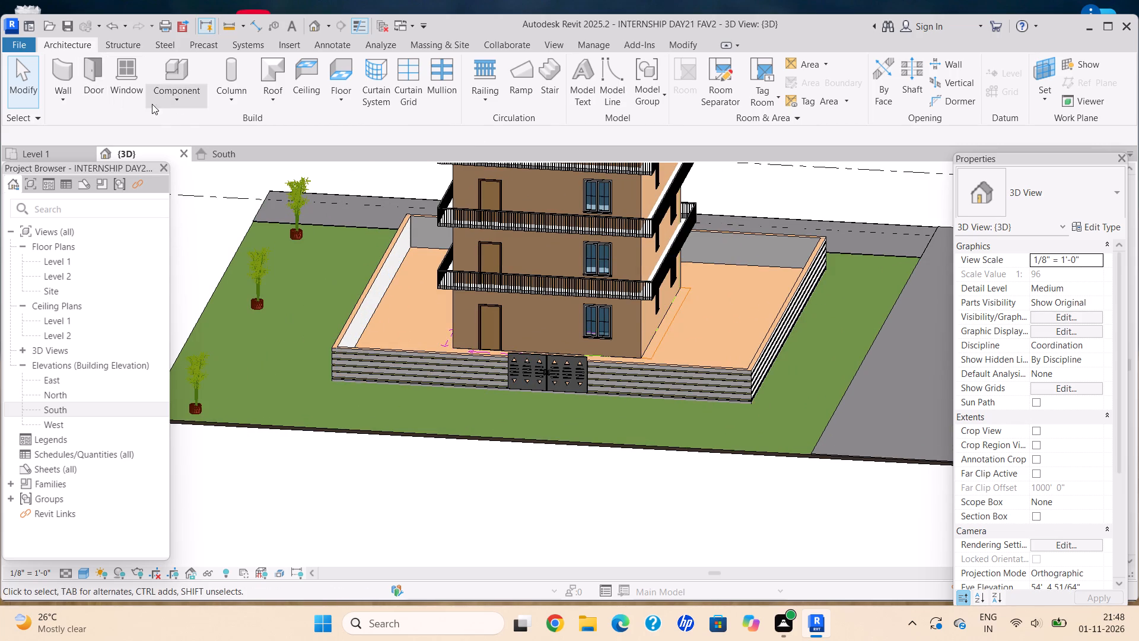
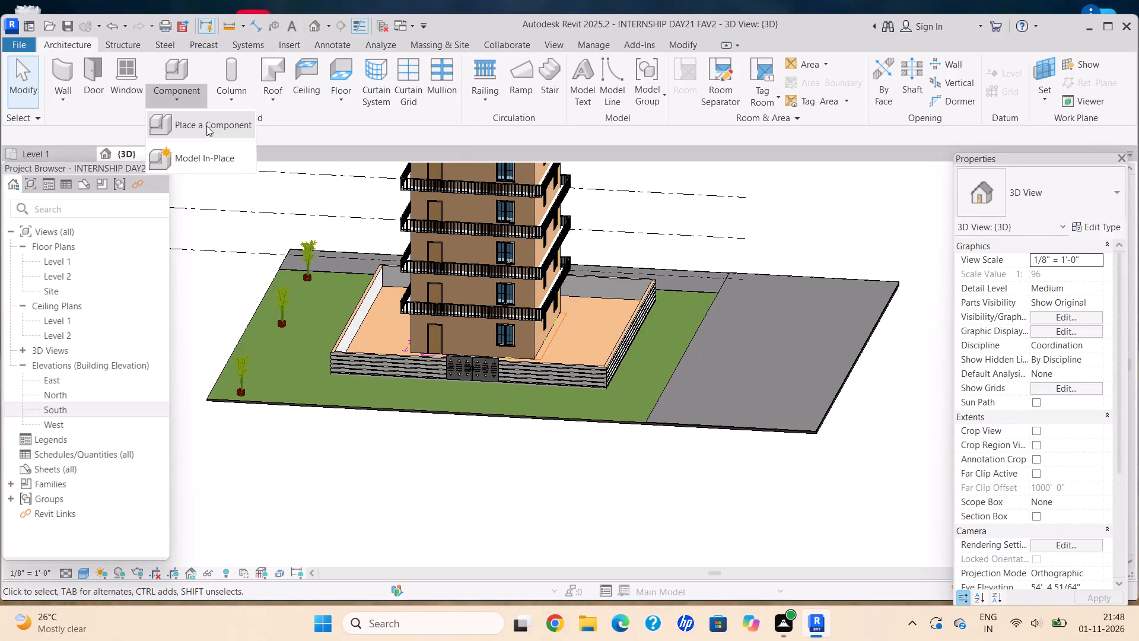
Load the 2012_Porsche_911_Carrera_S car component family from the cars folder.
left_click(212, 124)
left_click(638, 111)
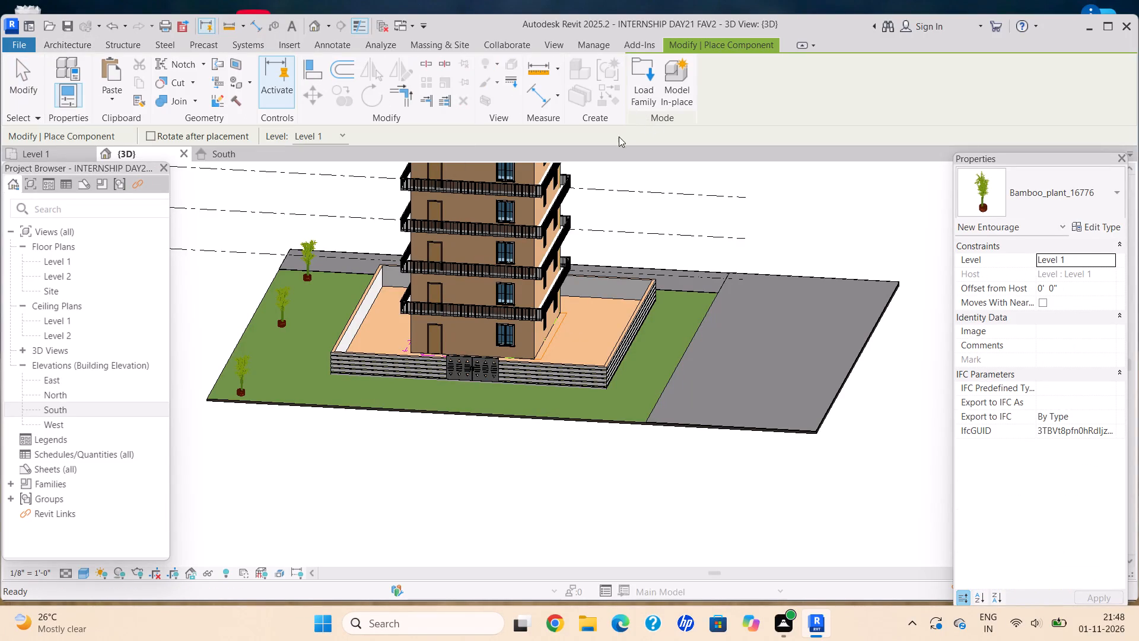
left_click(639, 85)
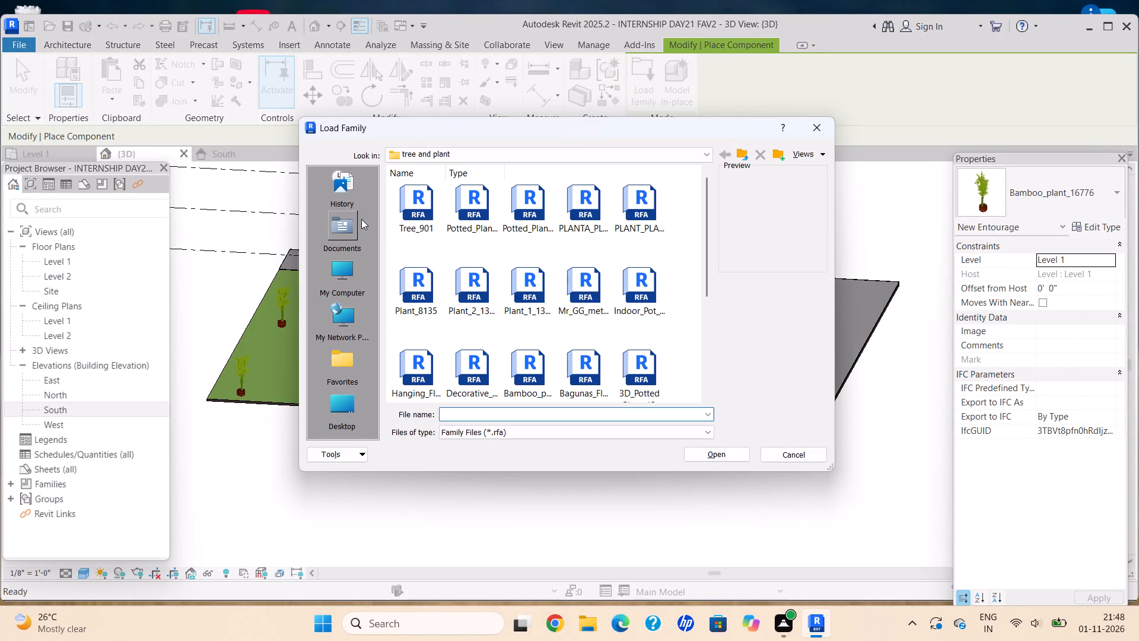
double_click(361, 219)
double_click(411, 211)
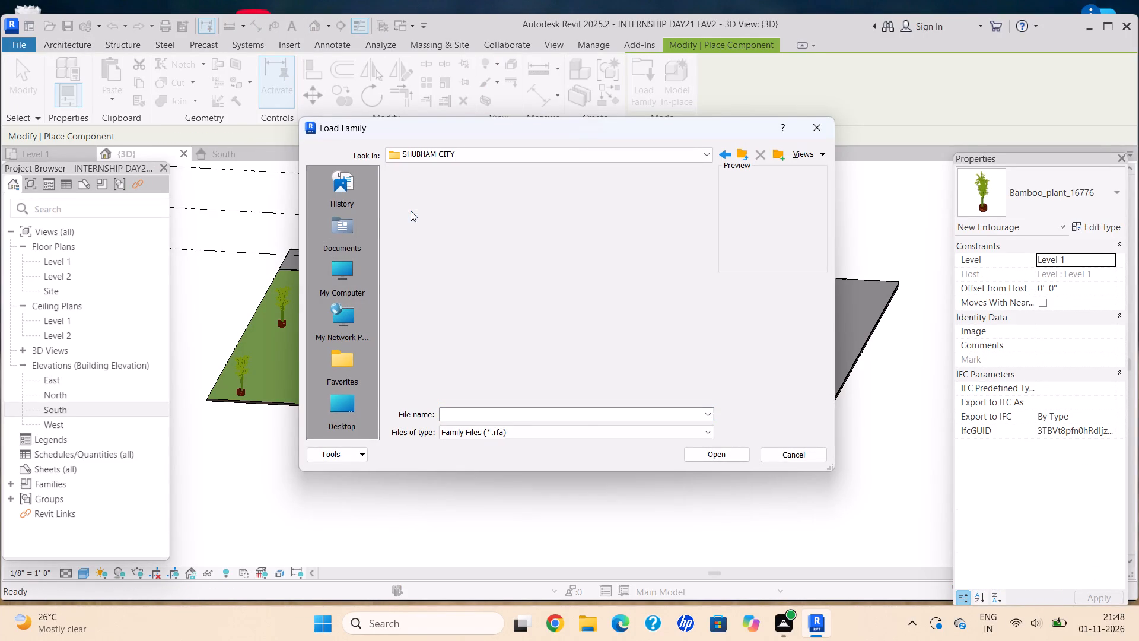
scroll(648, 328, "down", 7)
double_click(635, 294)
scroll(503, 343, "down", 7)
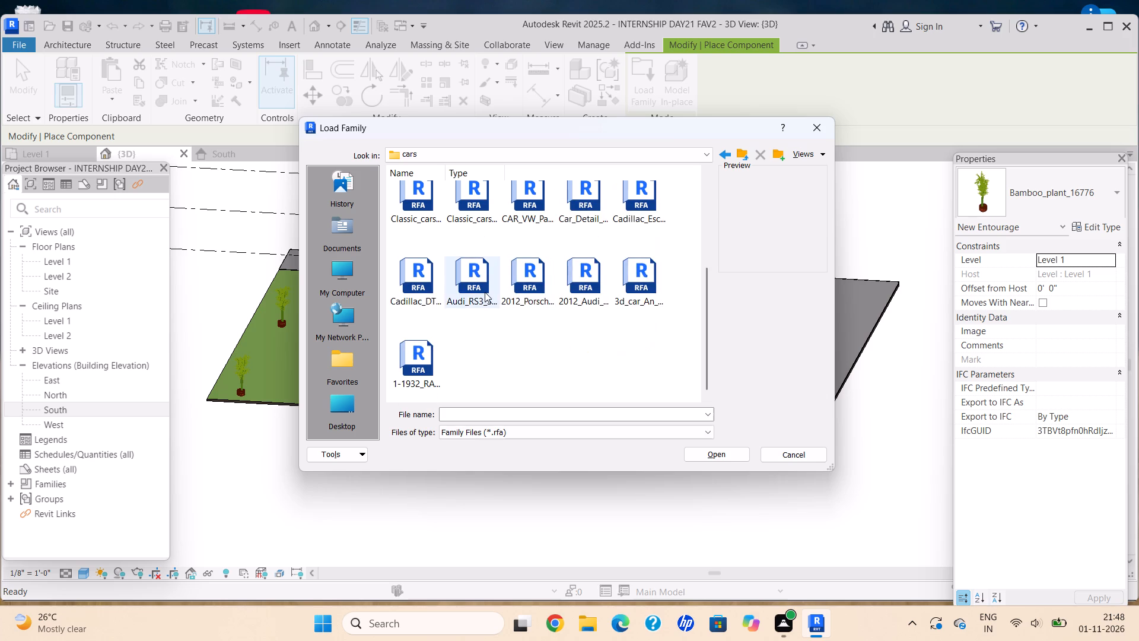
left_click(483, 291)
left_click(534, 290)
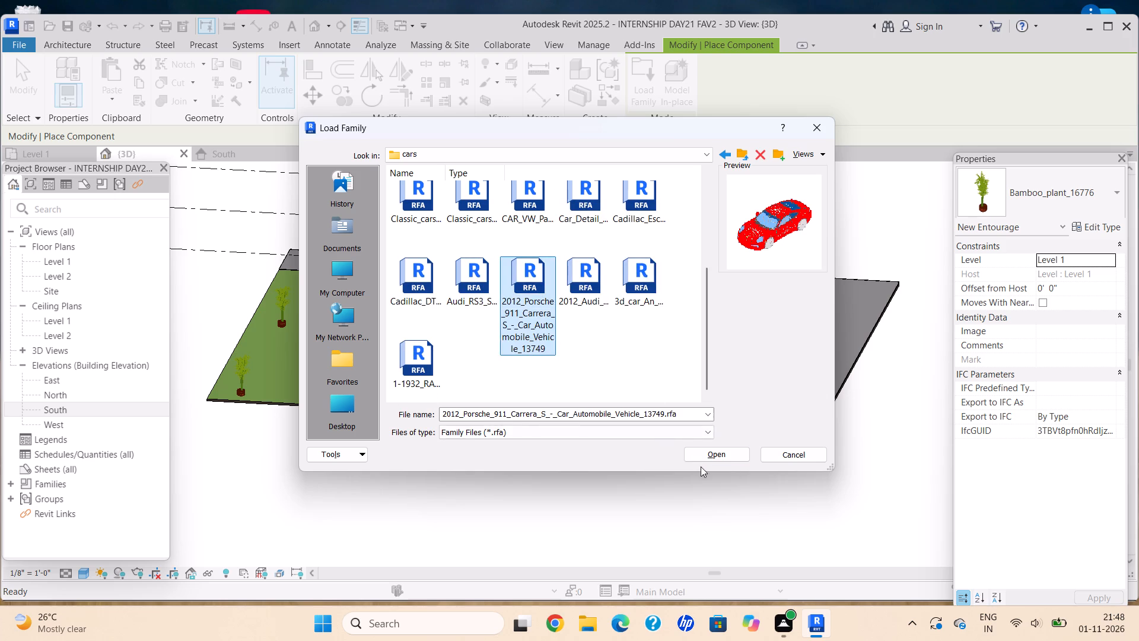
left_click(701, 451)
Place one Porsche 911 on Level 1 near the middle of the wide road, rotated to point along the road.
scroll(793, 368, "up", 2)
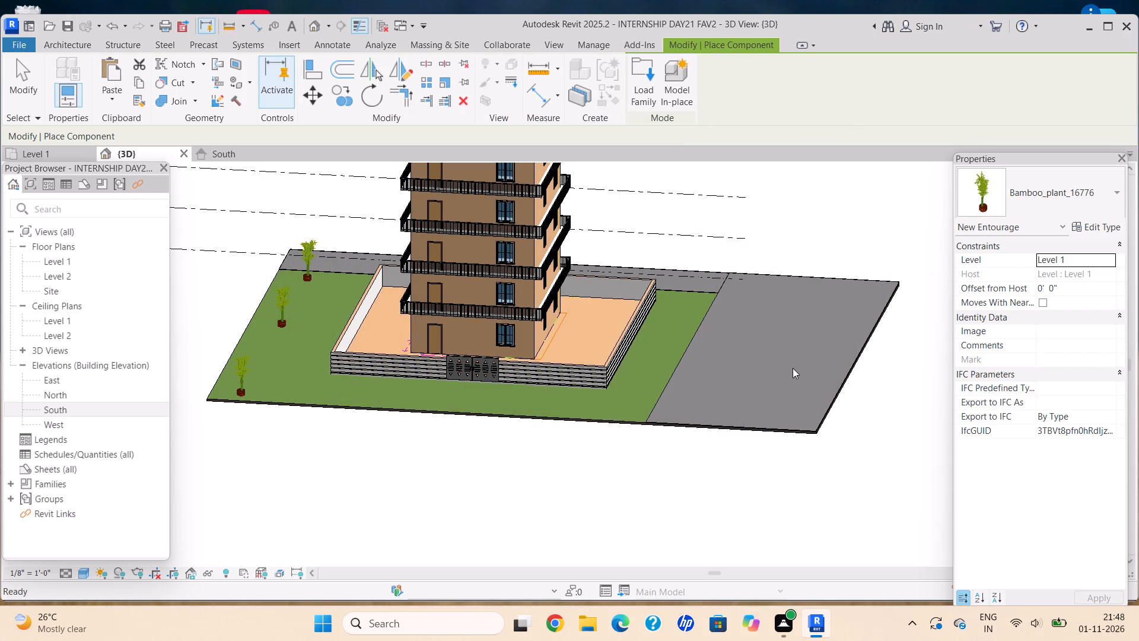
scroll(793, 368, "up", 6)
key("space")
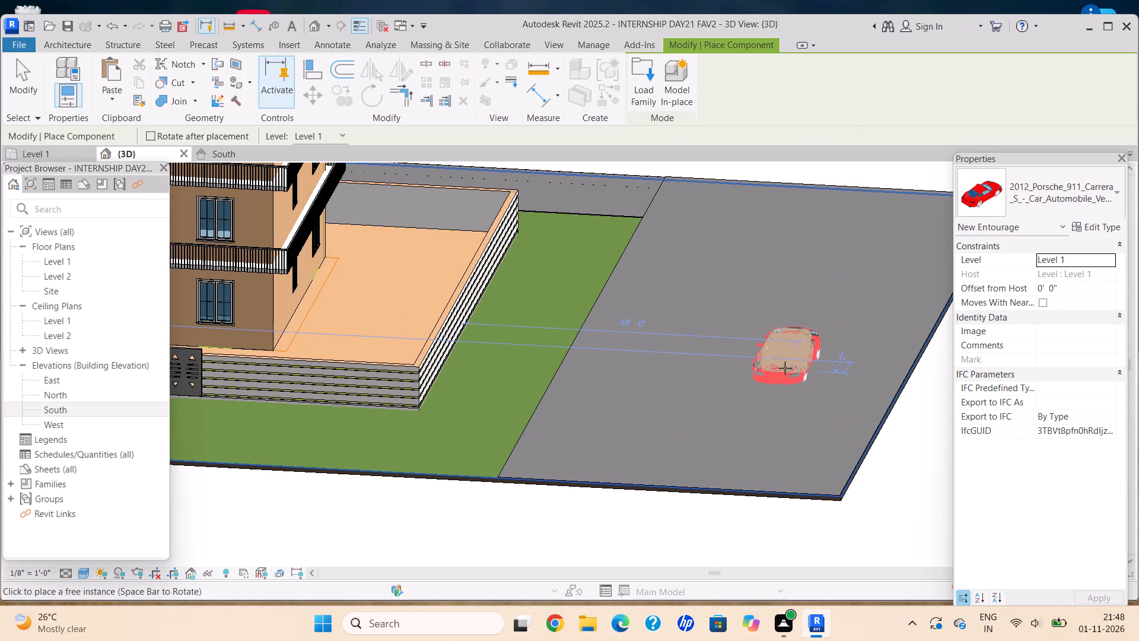
key("space")
key("space")
key("space")
scroll(761, 358, "down", 2)
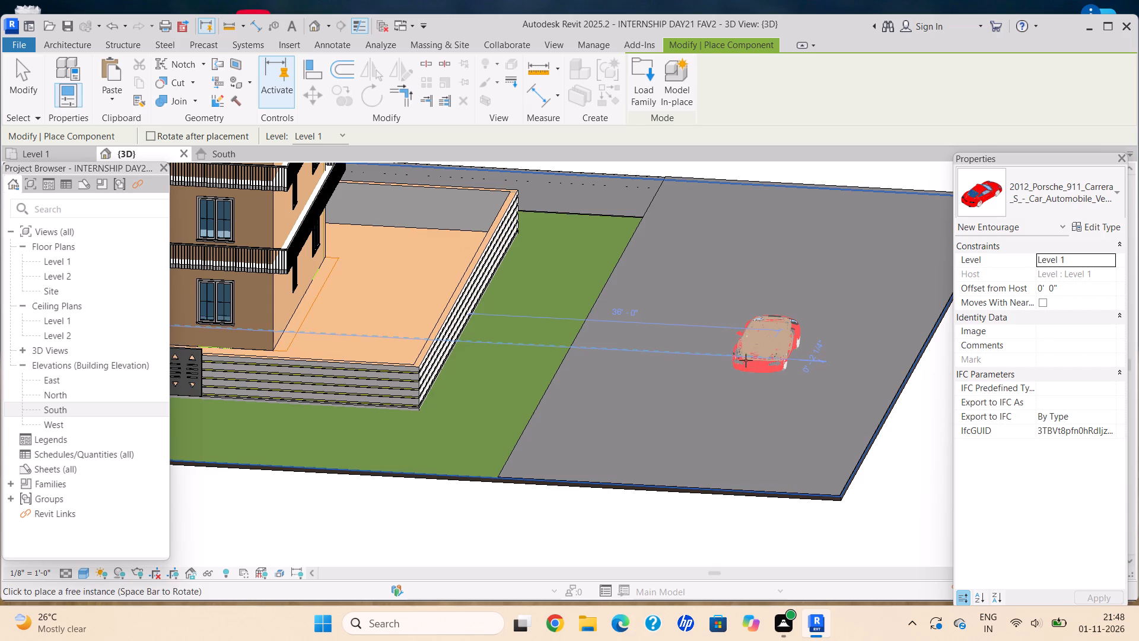
key("space")
key("space")
scroll(750, 334, "up", 2)
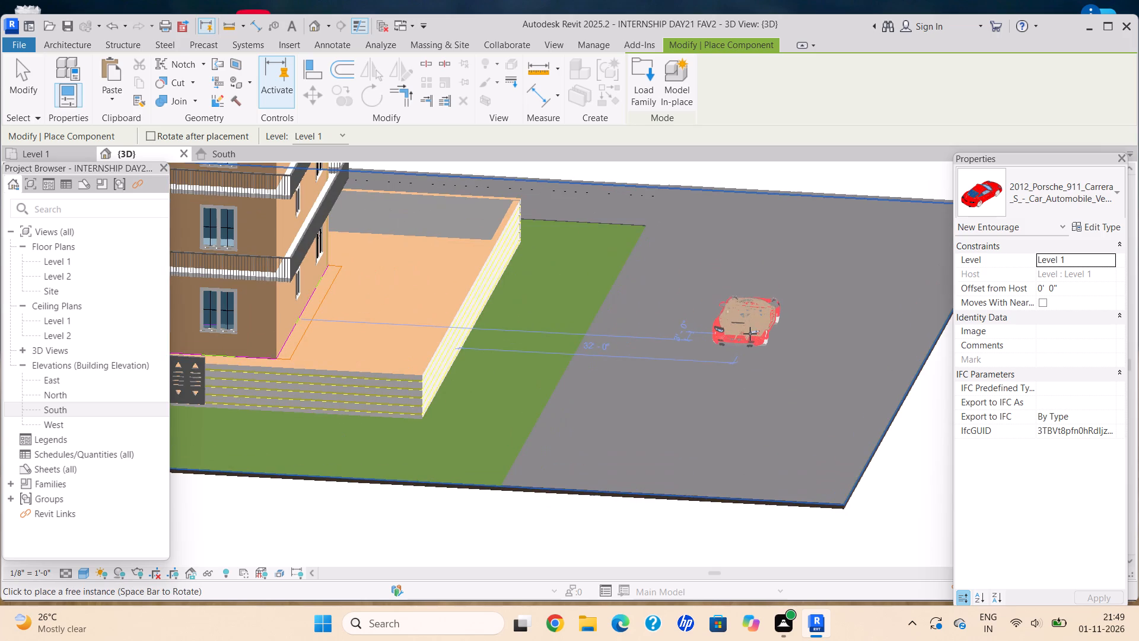
left_click(740, 326)
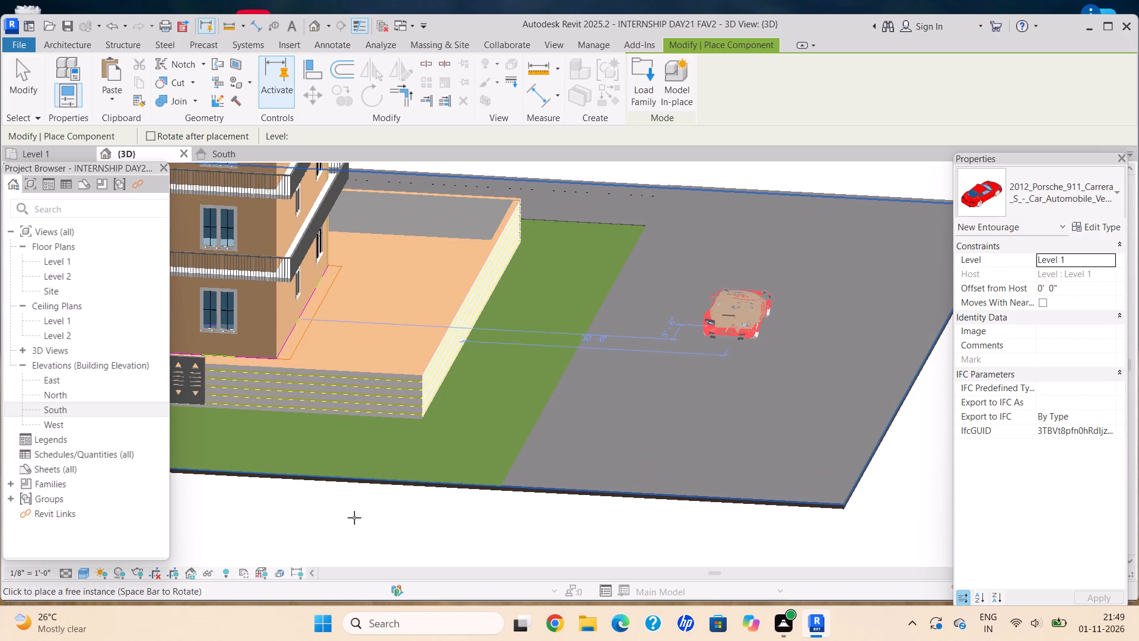
key("Escape")
key("Escape")
scroll(370, 502, "down", 3)
middle_click_drag(415, 484, 605, 434)
key("Escape")
key("Escape")
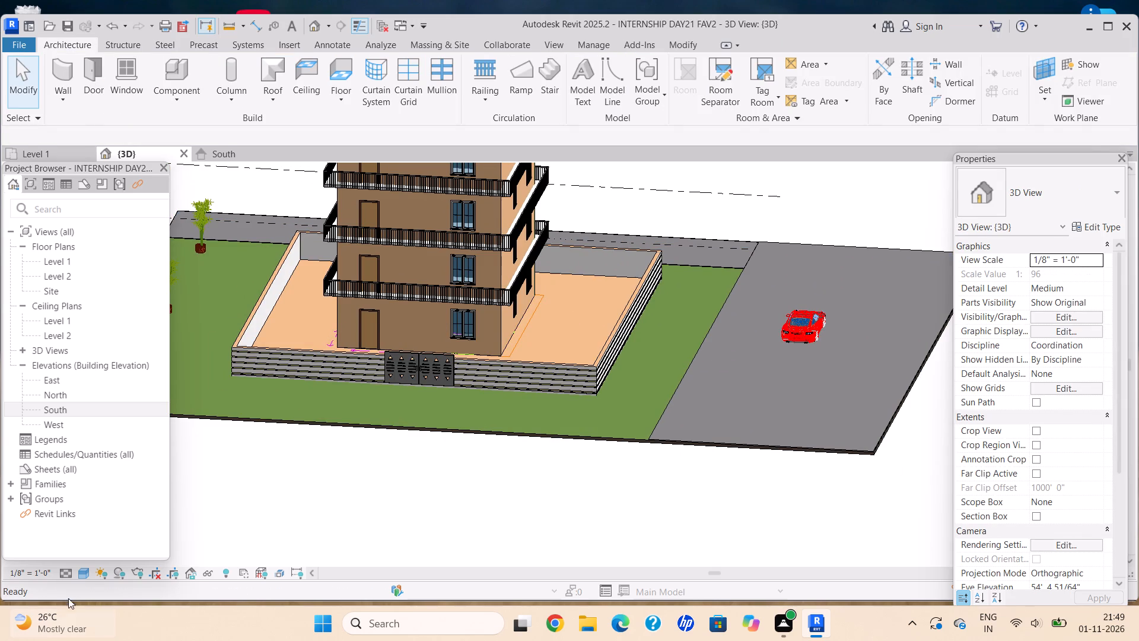
Set the 3D view's visual style to Realistic.
left_click(80, 574)
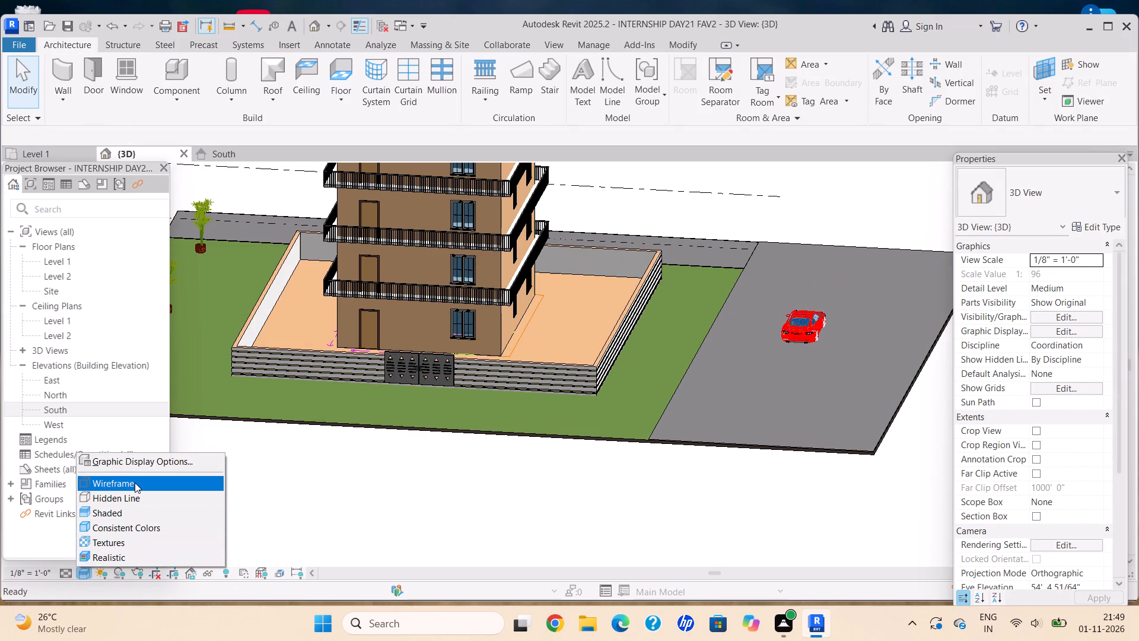
left_click(106, 552)
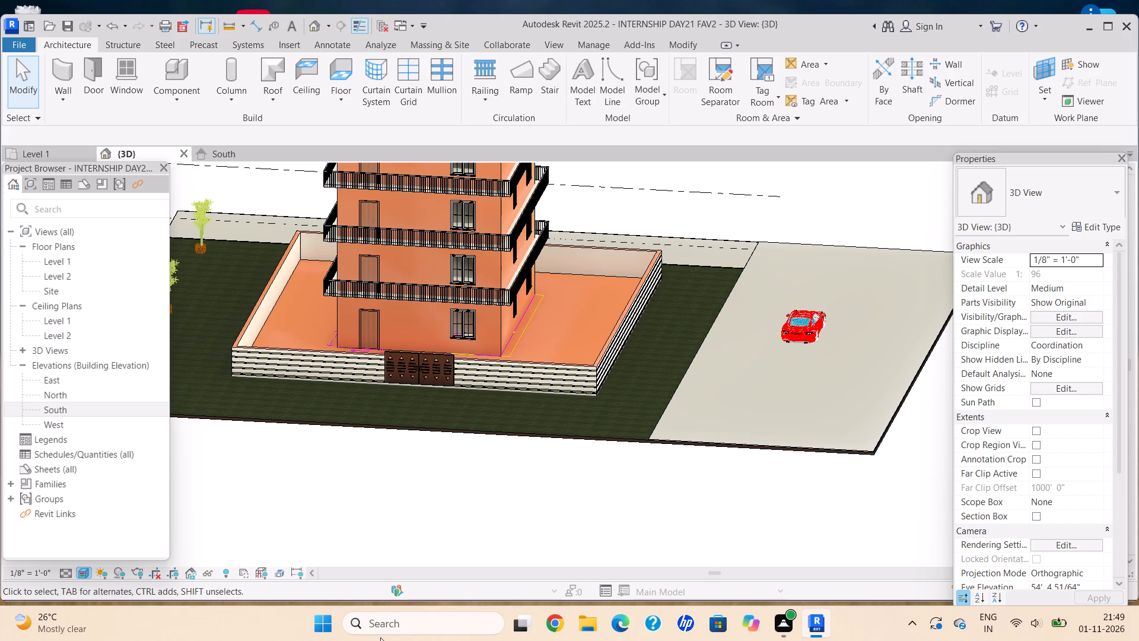
key("Escape")
Align the bottom of the Level 2 balcony railing with the top edge of its slab.
scroll(460, 639, "down", 5)
middle_click_drag(297, 368, 349, 424)
key("Escape")
middle_click_drag(389, 417, 403, 408)
scroll(406, 393, "up", 1)
scroll(406, 393, "down", 6)
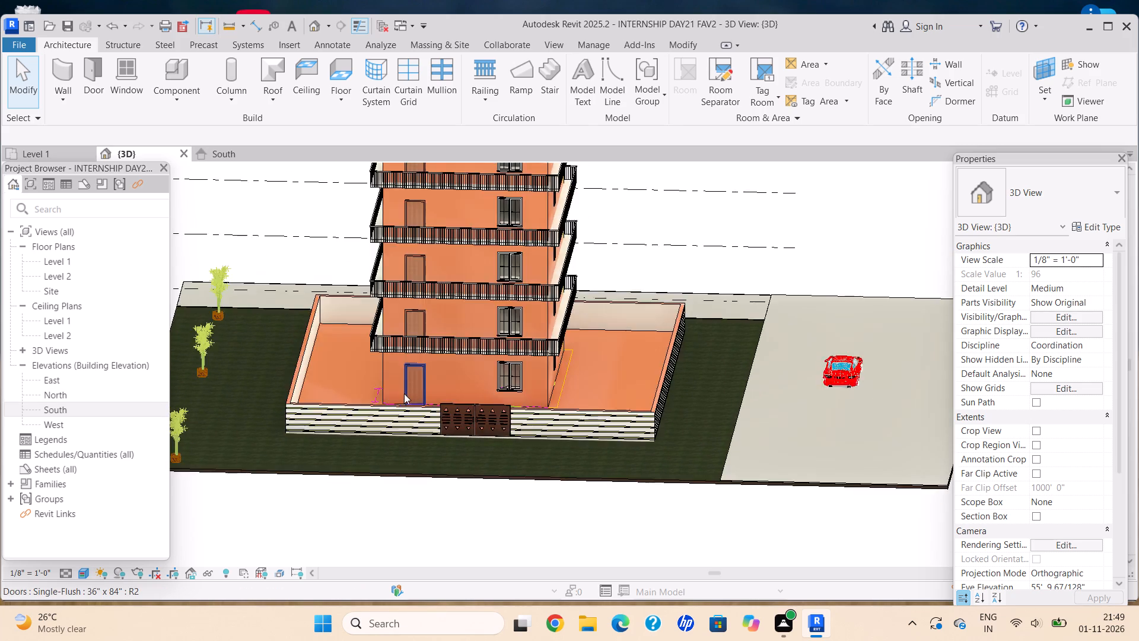
middle_click(405, 390, "shift")
scroll(434, 420, "up", 4)
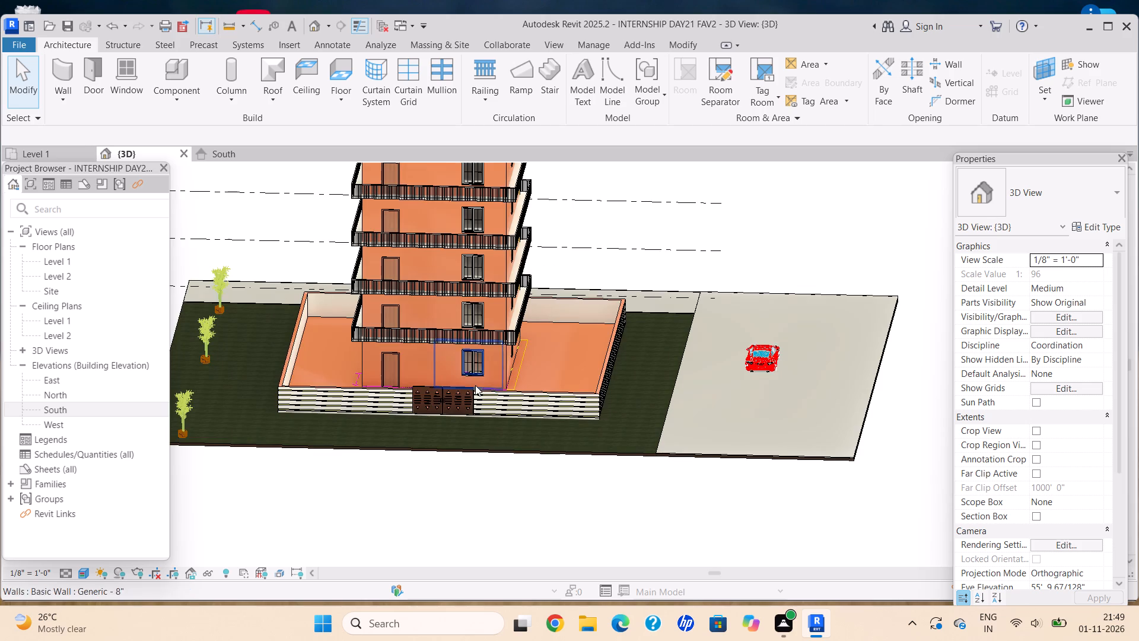
scroll(514, 329, "up", 14)
key("Escape")
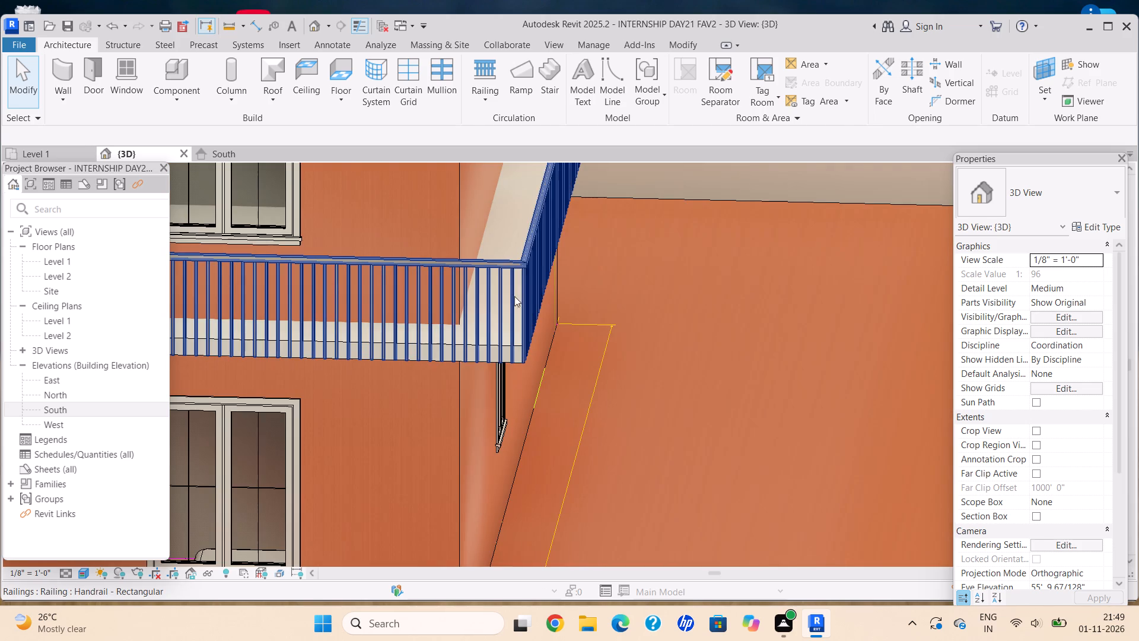
left_click(521, 266)
left_click(314, 65)
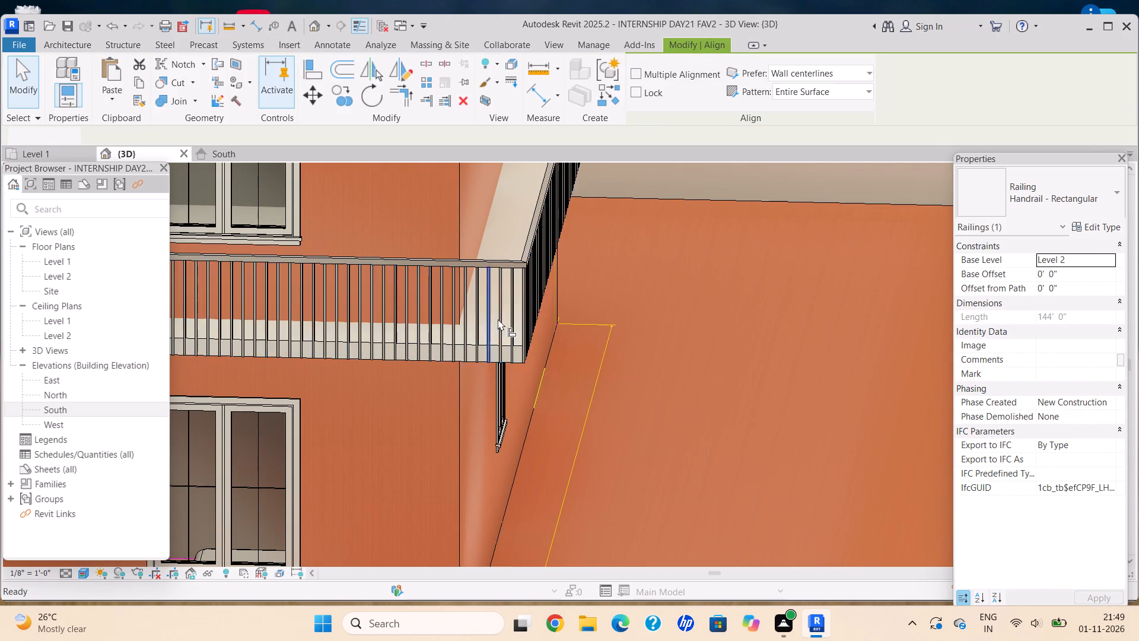
scroll(502, 334, "up", 11)
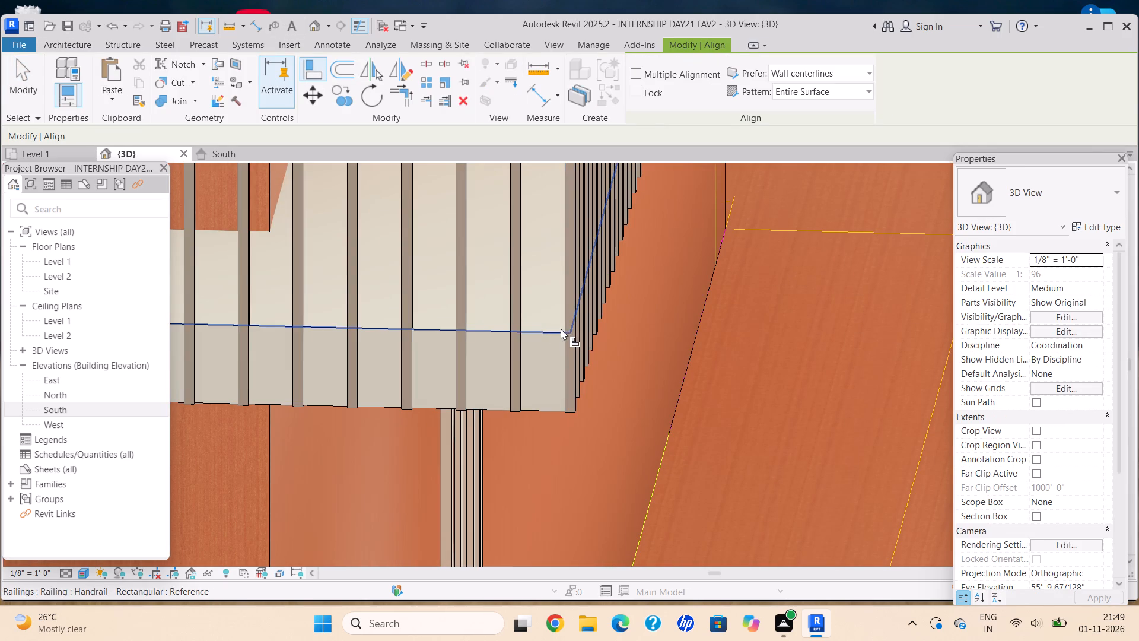
left_click(561, 328)
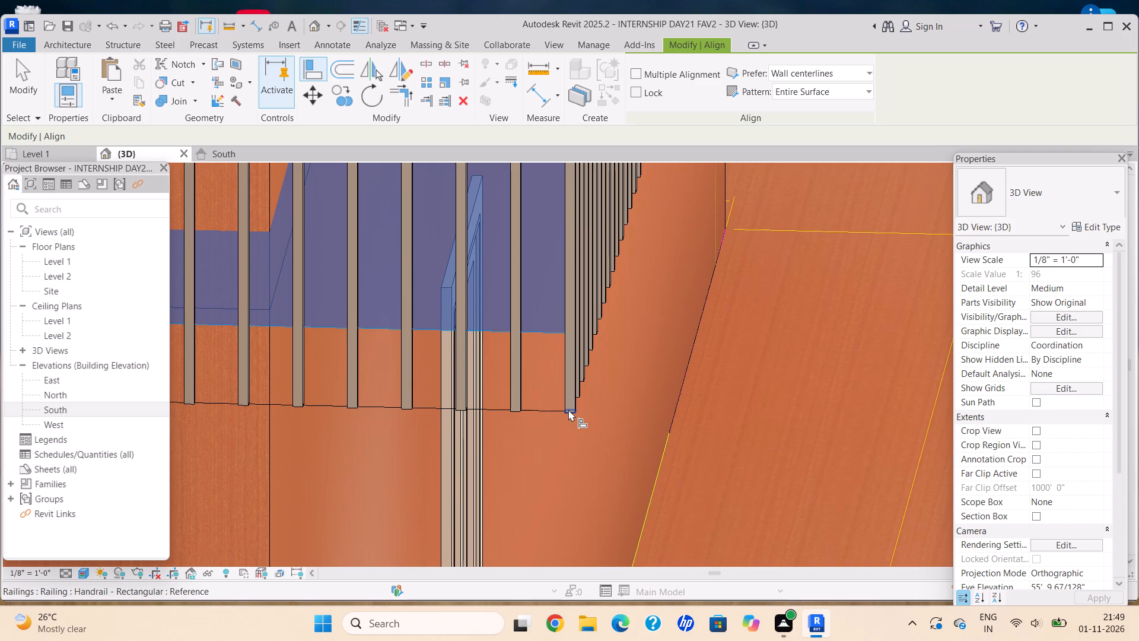
left_click(568, 414)
scroll(563, 421, "down", 6)
key("Escape")
Align the bottom of the Level 3 balcony railing with the top edge of its slab.
scroll(537, 388, "down", 4)
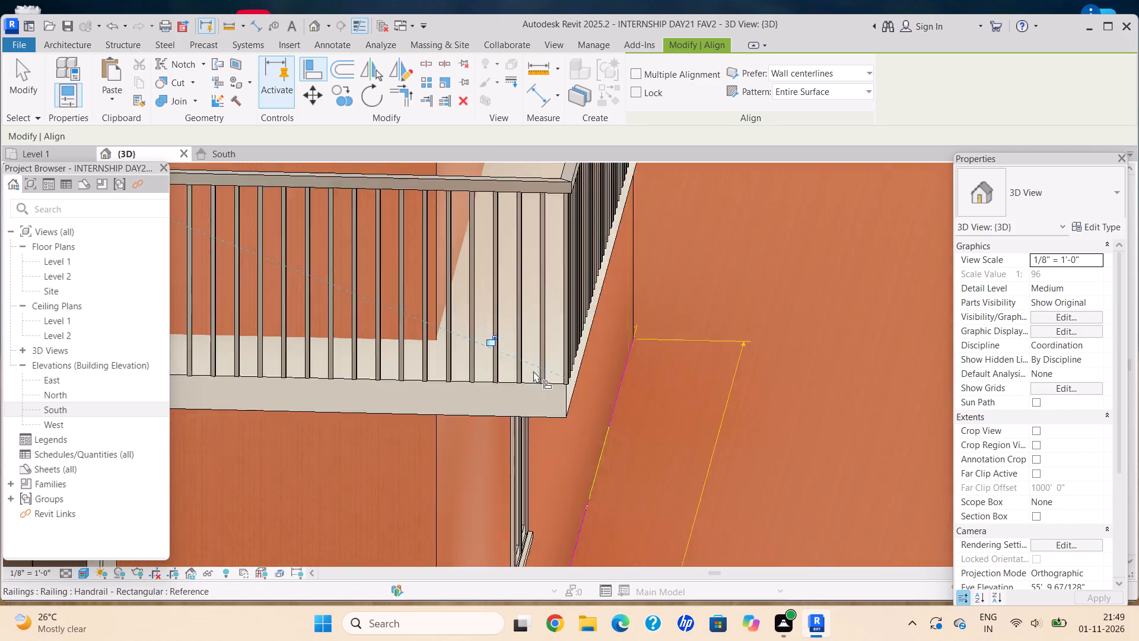
scroll(533, 371, "down", 6)
middle_click_drag(456, 250, 494, 336)
scroll(496, 320, "down", 2)
middle_click(482, 295, "shift")
middle_click_drag(481, 293, 481, 280, "shift")
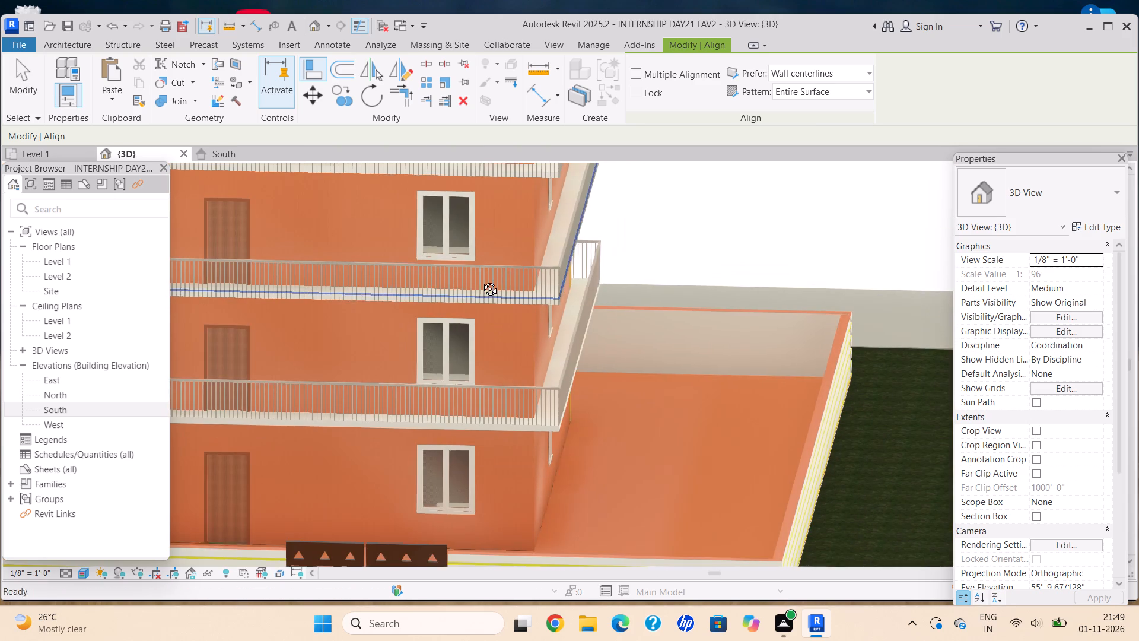
middle_click_drag(481, 280, 481, 266, "shift")
middle_click_drag(481, 259, 480, 212, "shift")
middle_click(480, 212, "shift")
key("Escape")
left_click(555, 292)
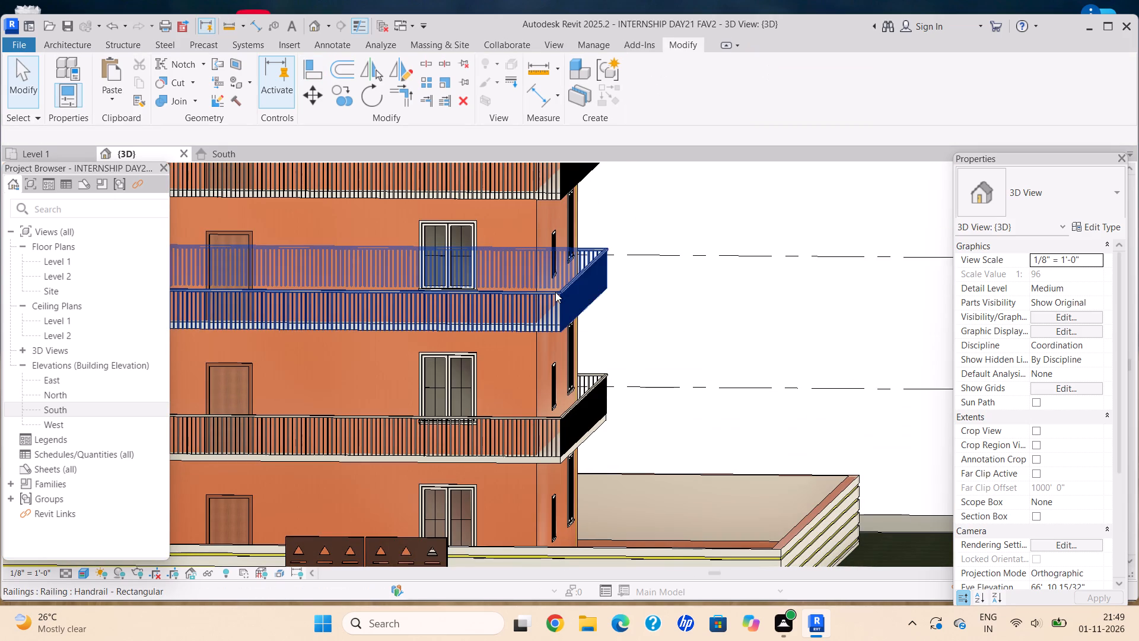
left_click(313, 69)
scroll(572, 339, "up", 20)
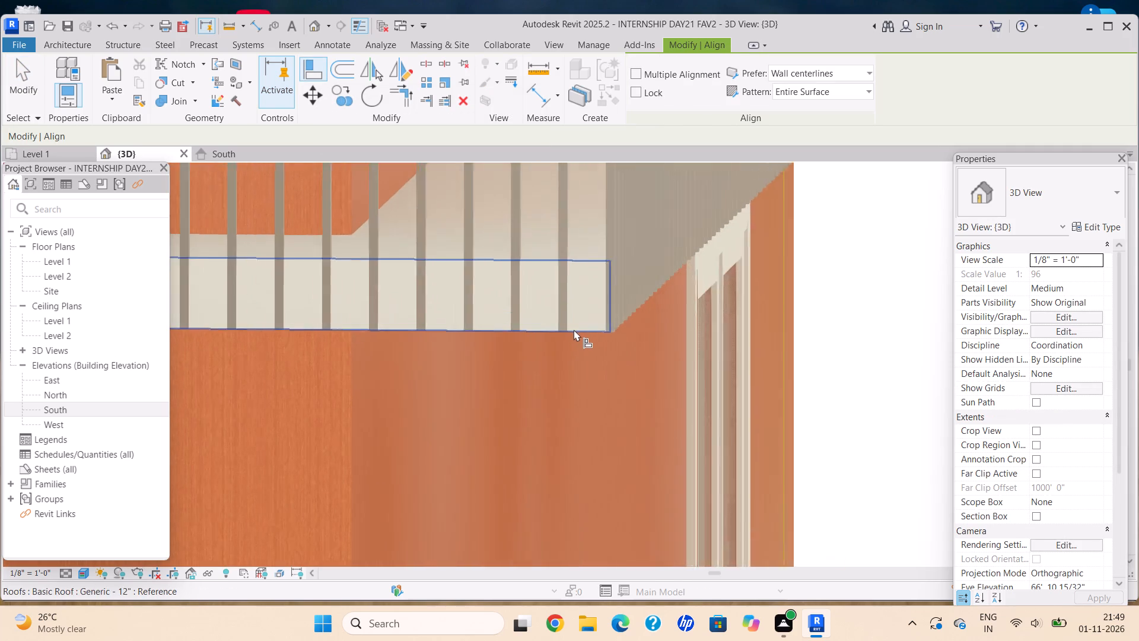
left_click(619, 224)
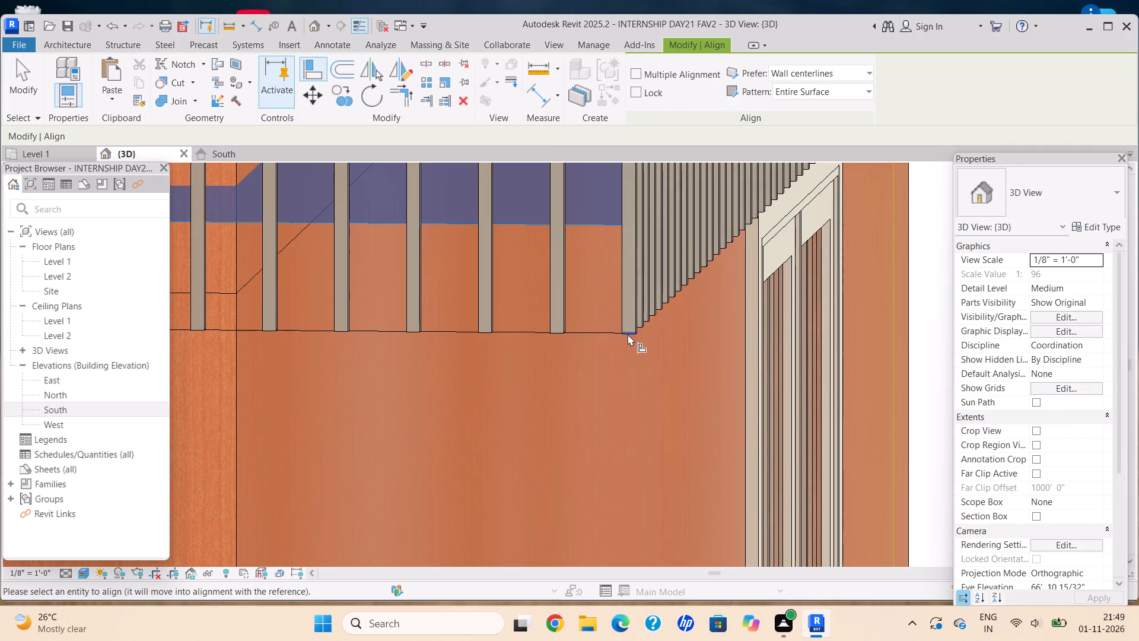
left_click(628, 334)
scroll(561, 419, "down", 19)
middle_click_drag(555, 304, 561, 315)
middle_click_drag(565, 324, 599, 410)
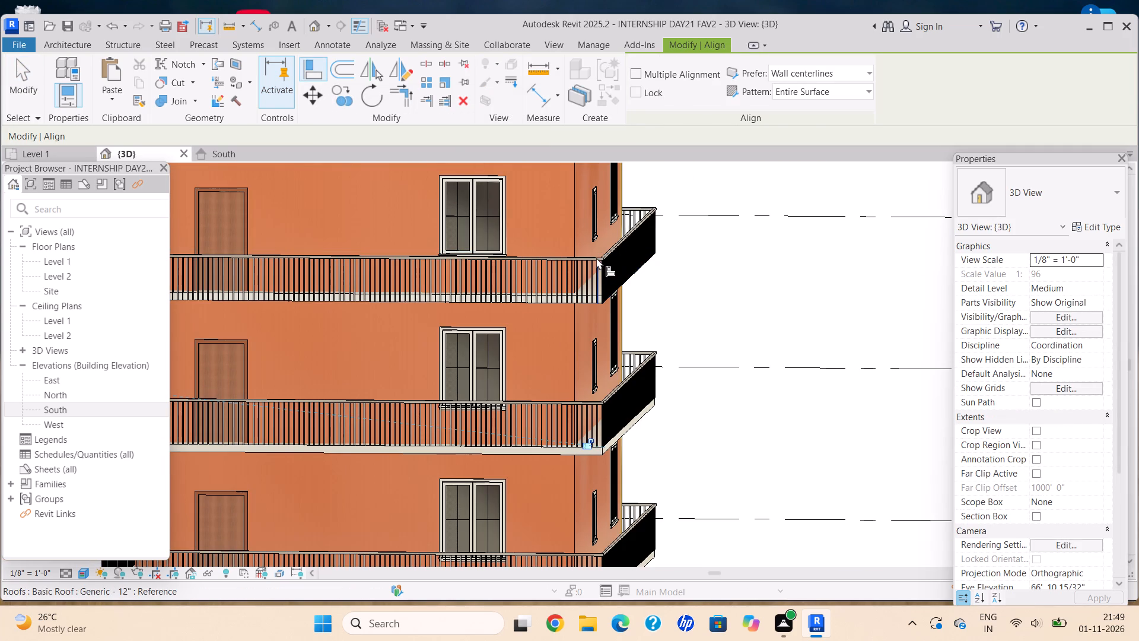
key("Escape")
key("Escape")
Align the bottom of the Level 4 balcony railing with the top edge of its slab.
left_click(598, 269)
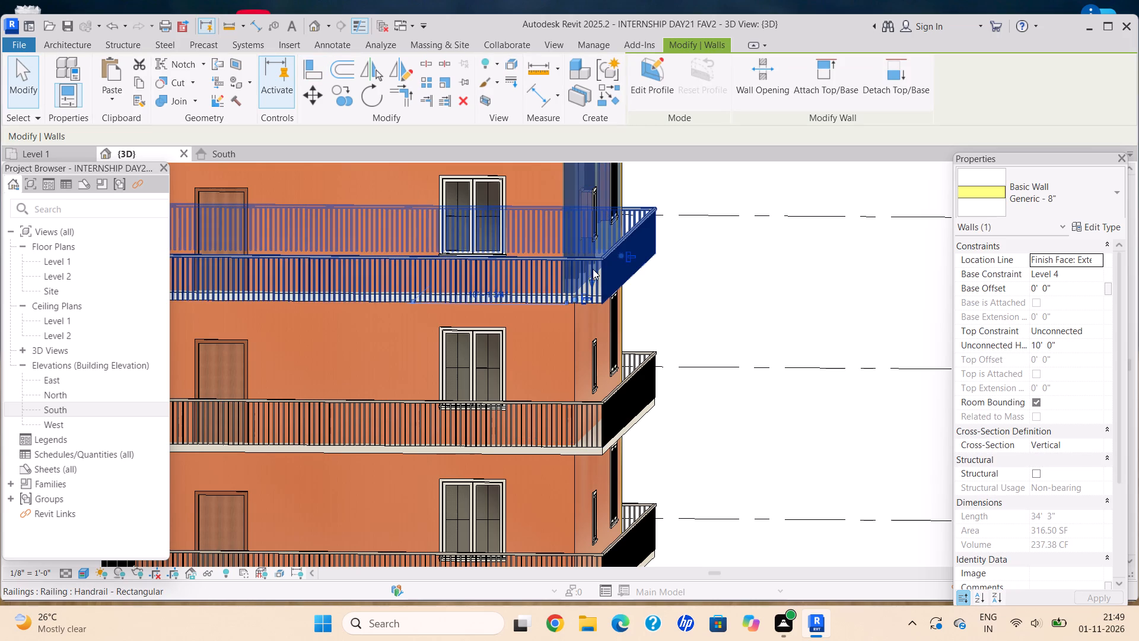
key("Escape")
scroll(588, 370, "down", 5)
key("Escape")
scroll(581, 363, "down", 3)
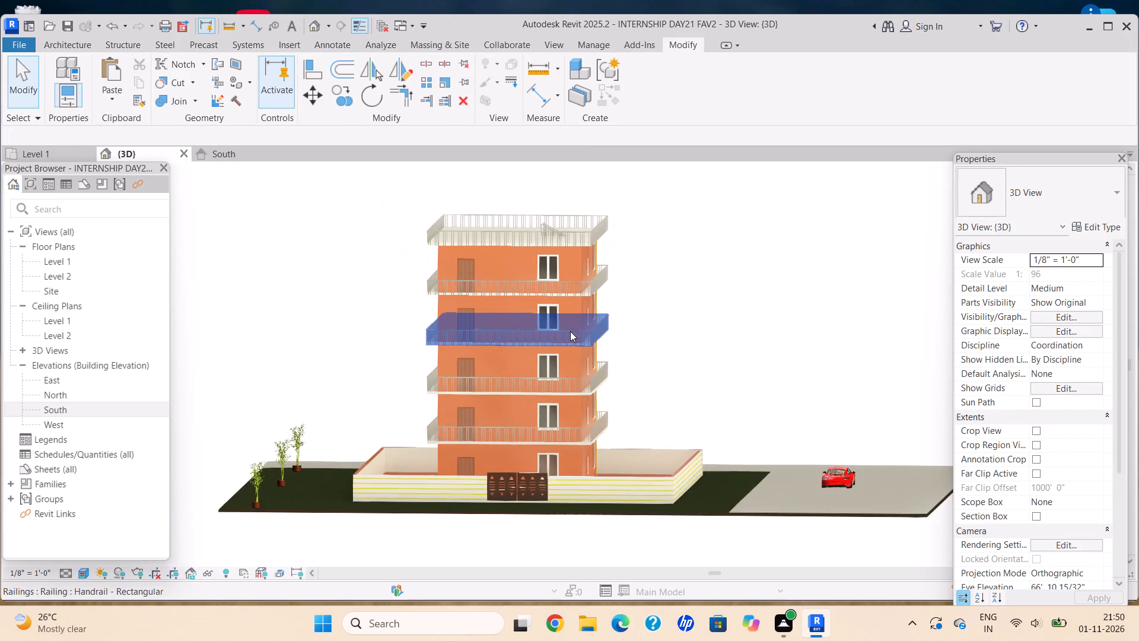
middle_click_drag(568, 327, 589, 335)
scroll(593, 337, "up", 8)
left_click(559, 321)
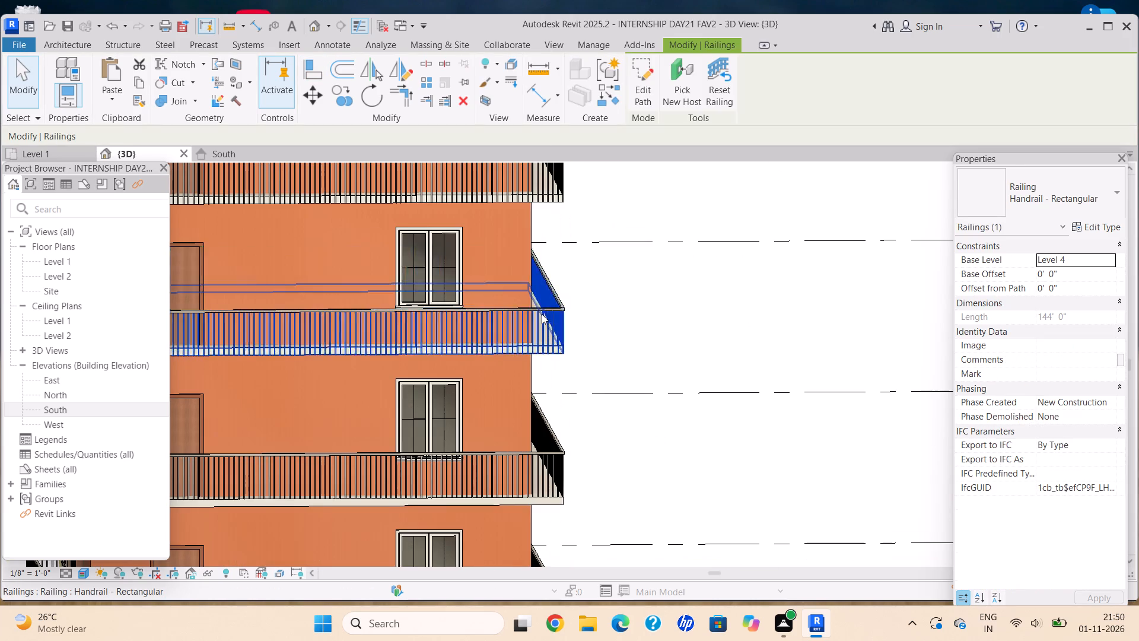
left_click(301, 71)
scroll(580, 366, "up", 6)
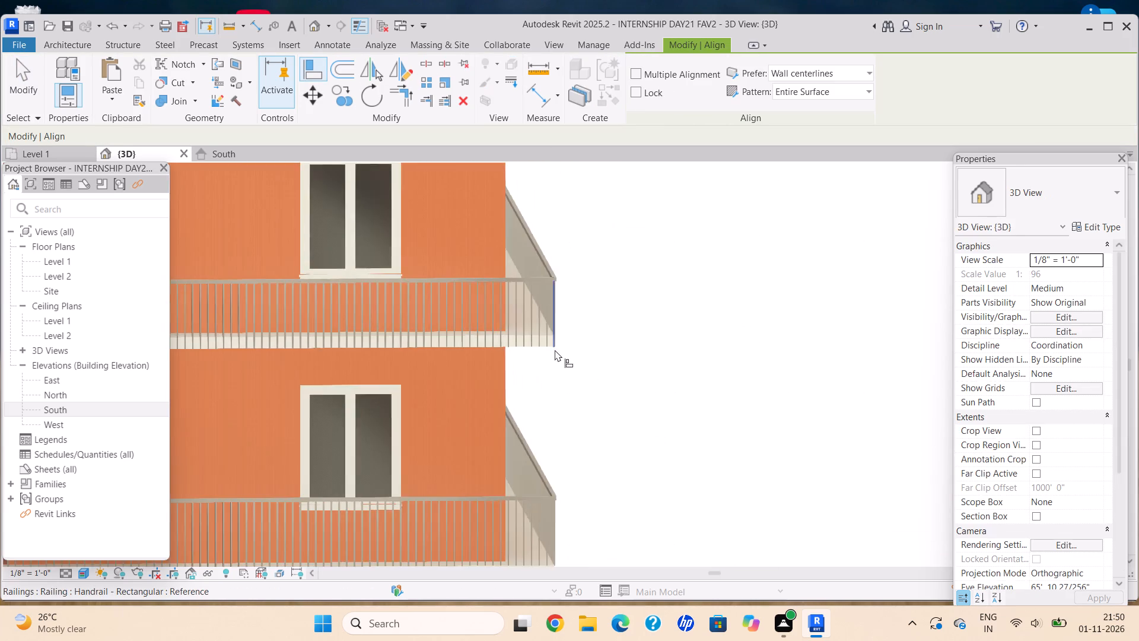
scroll(555, 350, "up", 12)
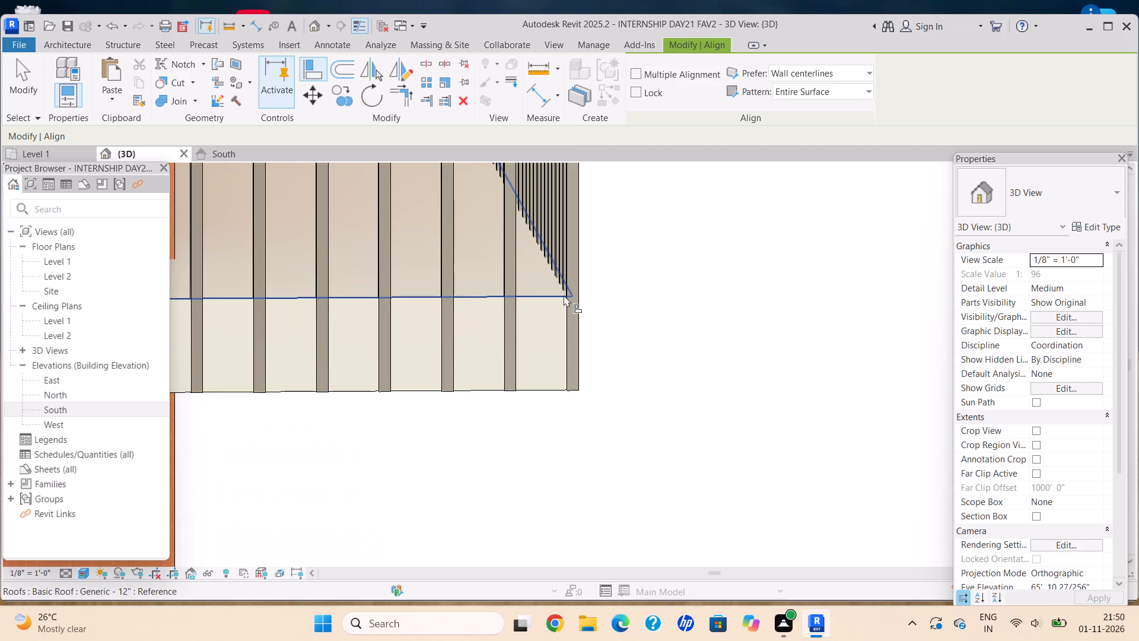
left_click(564, 295)
left_click(572, 392)
scroll(573, 393, "down", 12)
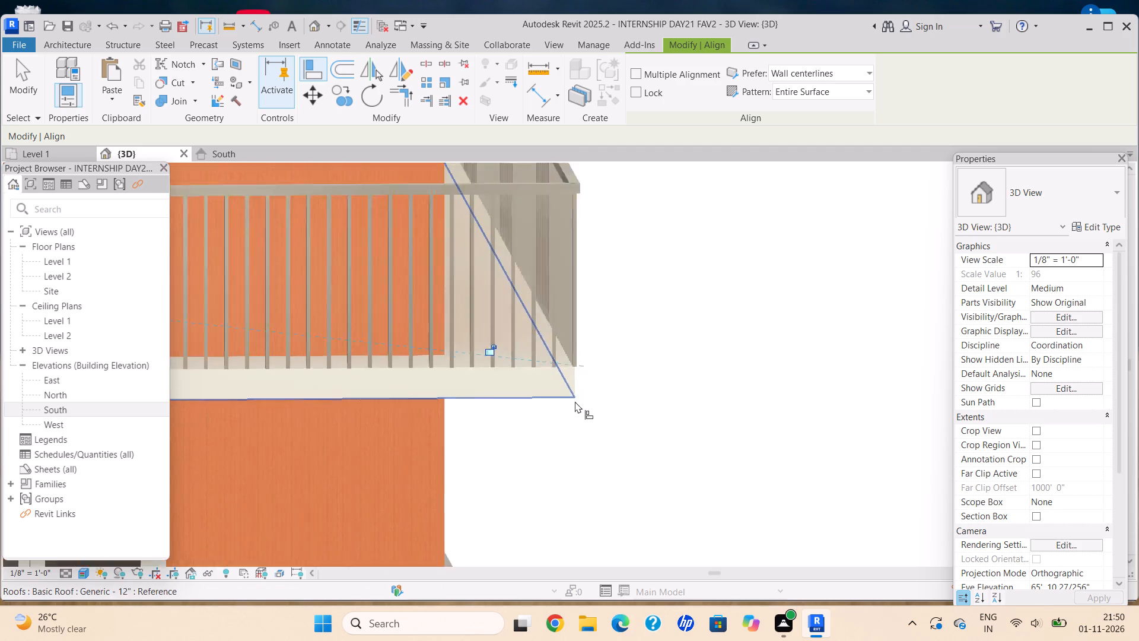
scroll(575, 401, "down", 2)
middle_click_drag(526, 274, 611, 441)
scroll(586, 264, "down", 2)
middle_click_drag(606, 343, 606, 361)
key("Escape")
key("Escape")
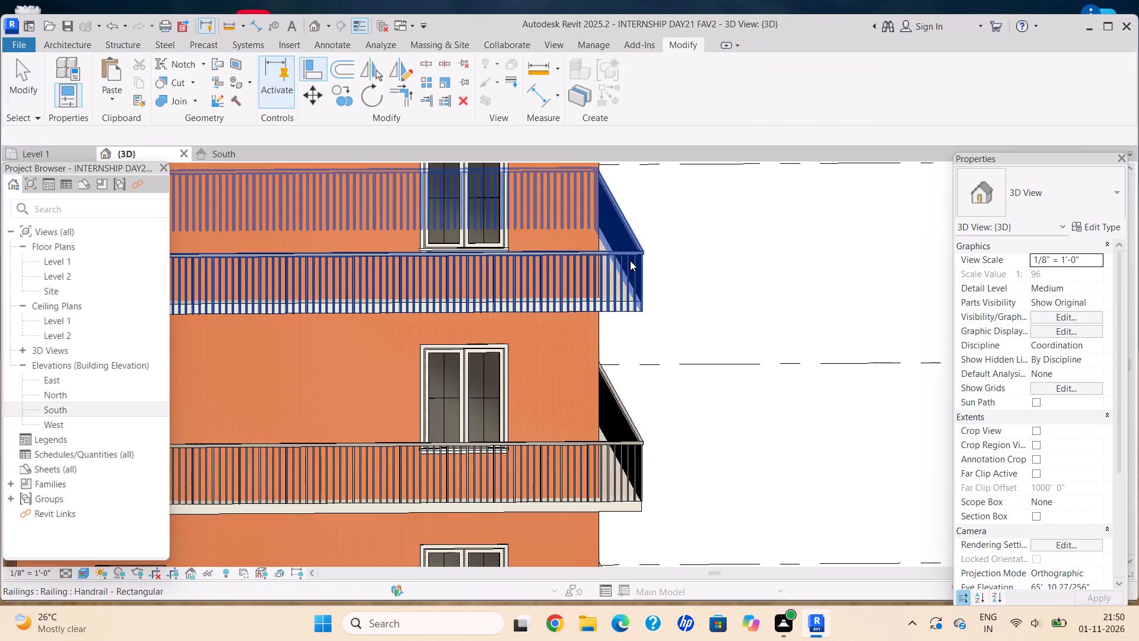
Align the bottom of the Level 5 balcony railing with the top edge of its slab.
left_click(630, 261)
left_click(304, 72)
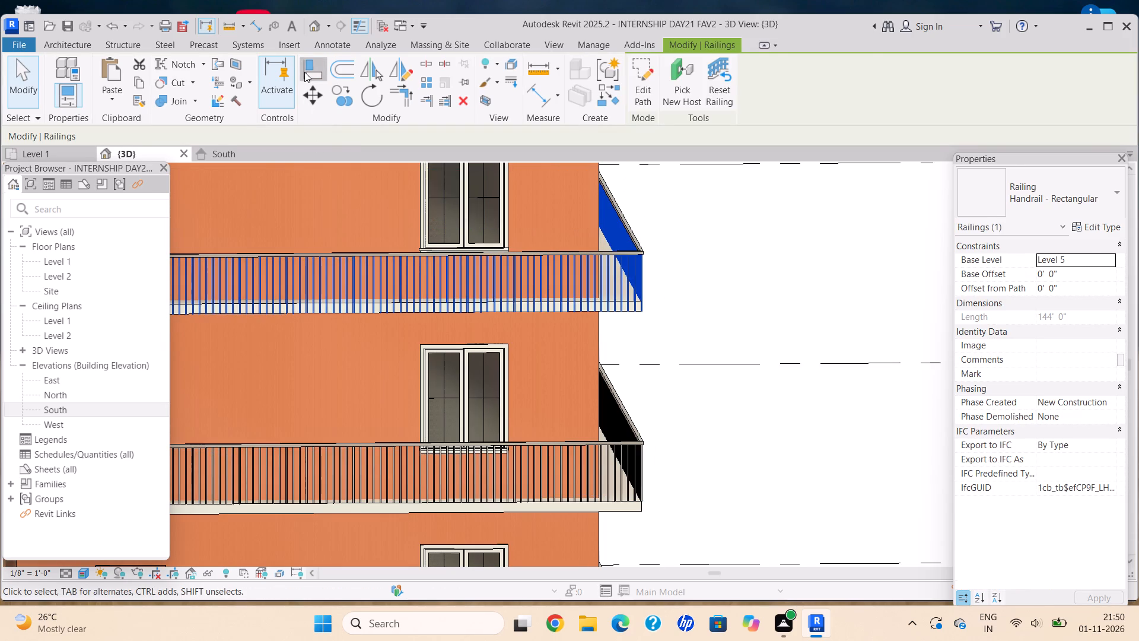
scroll(683, 312, "up", 17)
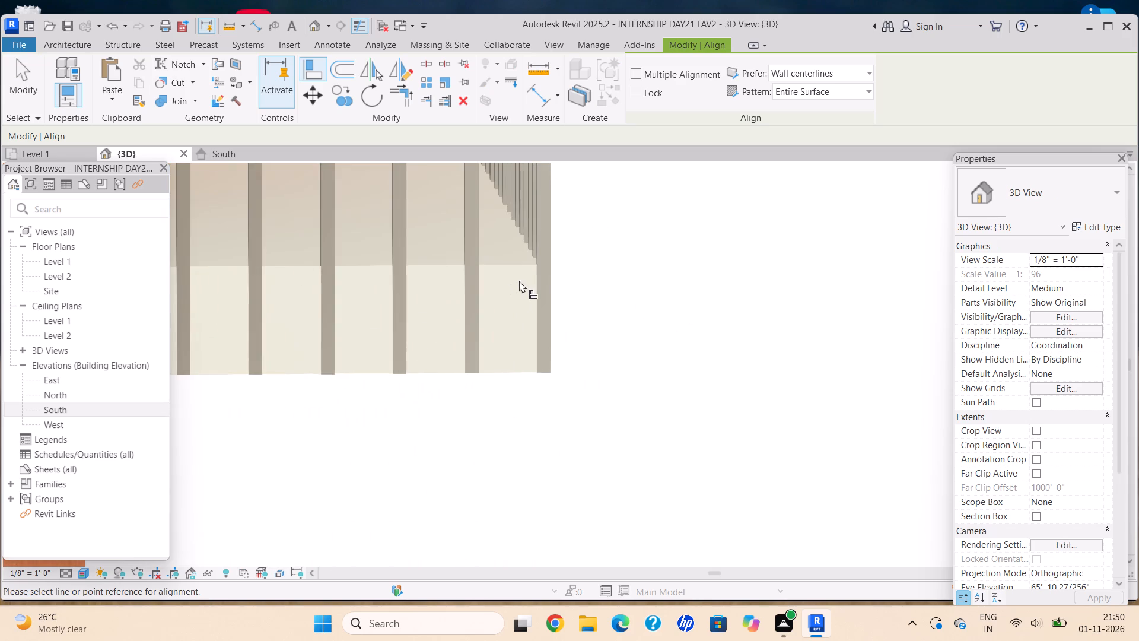
left_click(536, 261)
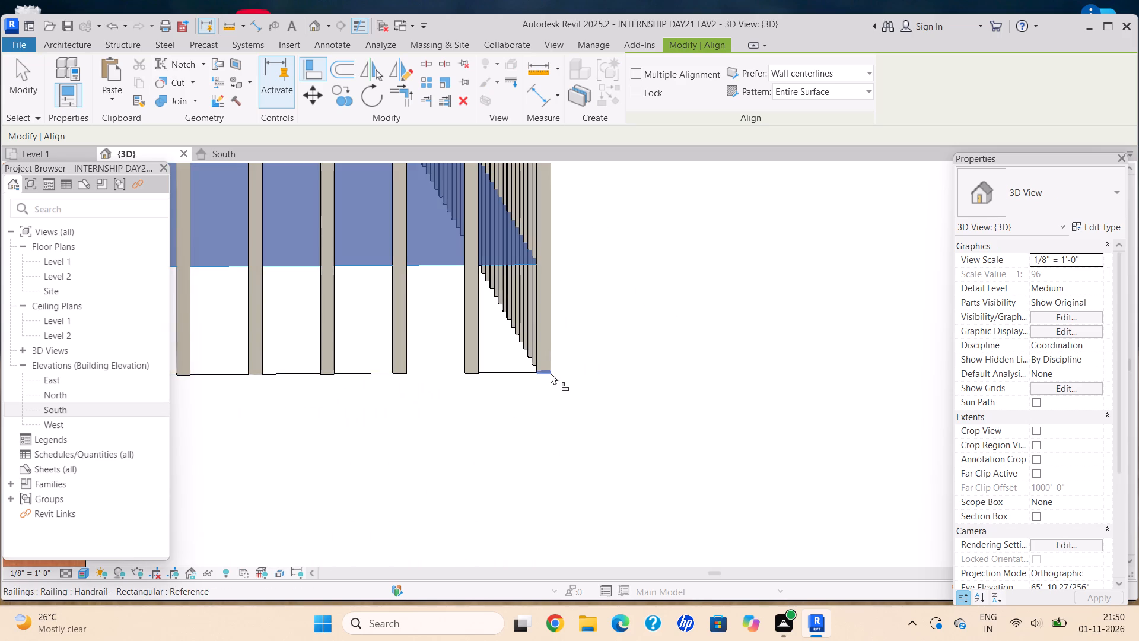
left_click(551, 373)
scroll(553, 379, "down", 13)
middle_click_drag(518, 303, 617, 445)
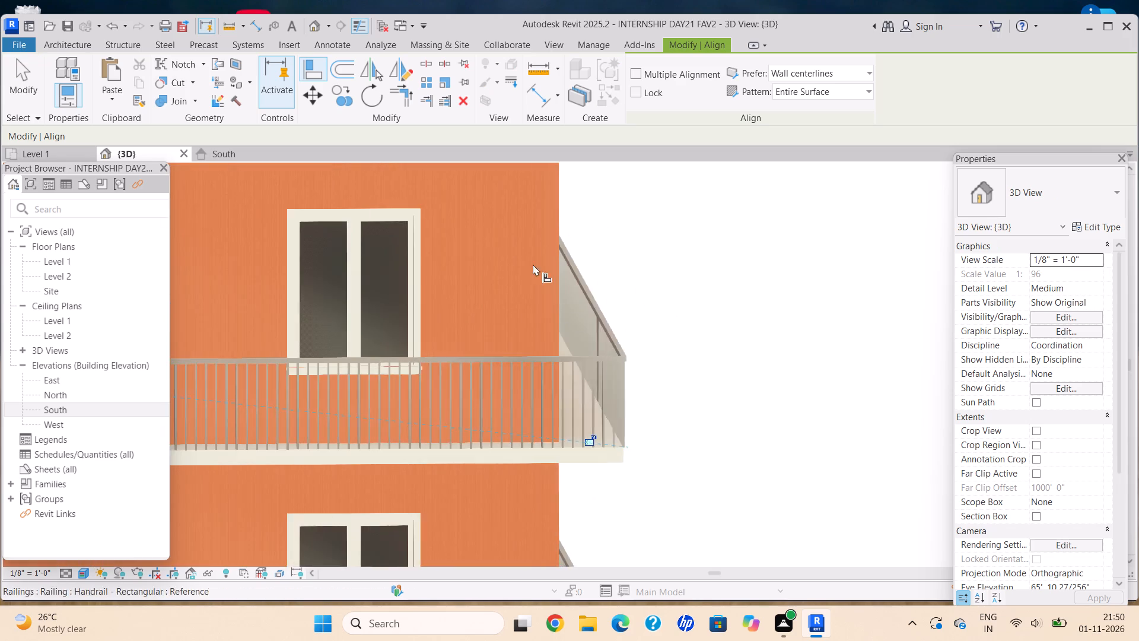
scroll(533, 264, "down", 5)
middle_click_drag(561, 320, 637, 442)
middle_click_drag(626, 253, 641, 299)
scroll(644, 309, "down", 1)
key("Escape")
key("Escape")
Align the bottom of the Level 6 rooftop railing with the top edge of the roof slab.
left_click(673, 341)
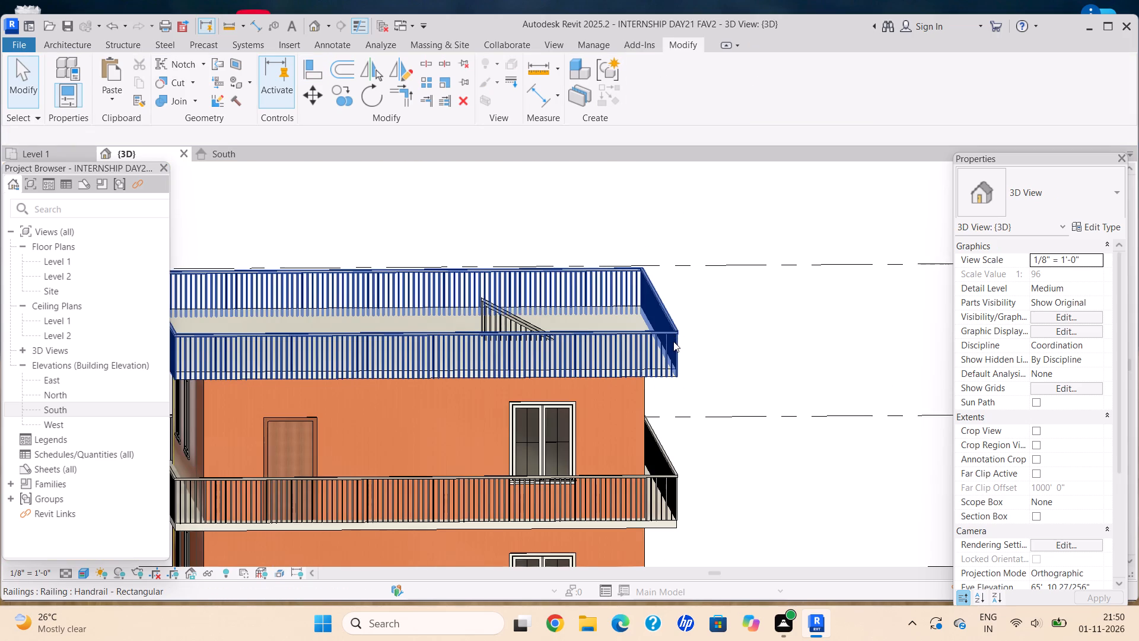
left_click(313, 63)
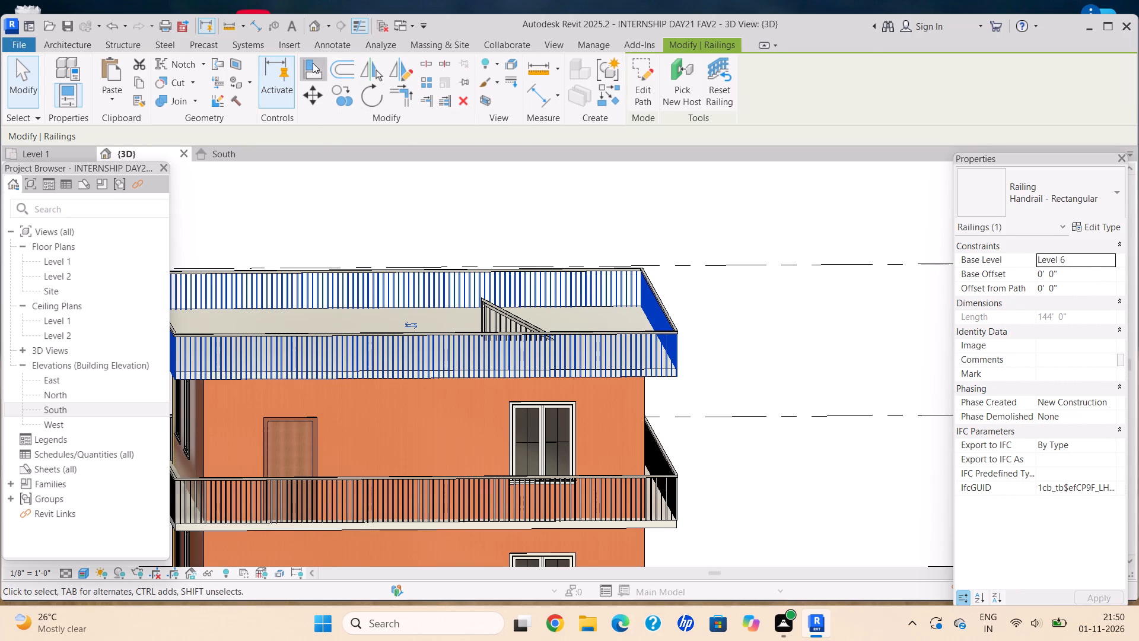
middle_click_drag(526, 408, 389, 407)
scroll(470, 384, "up", 14)
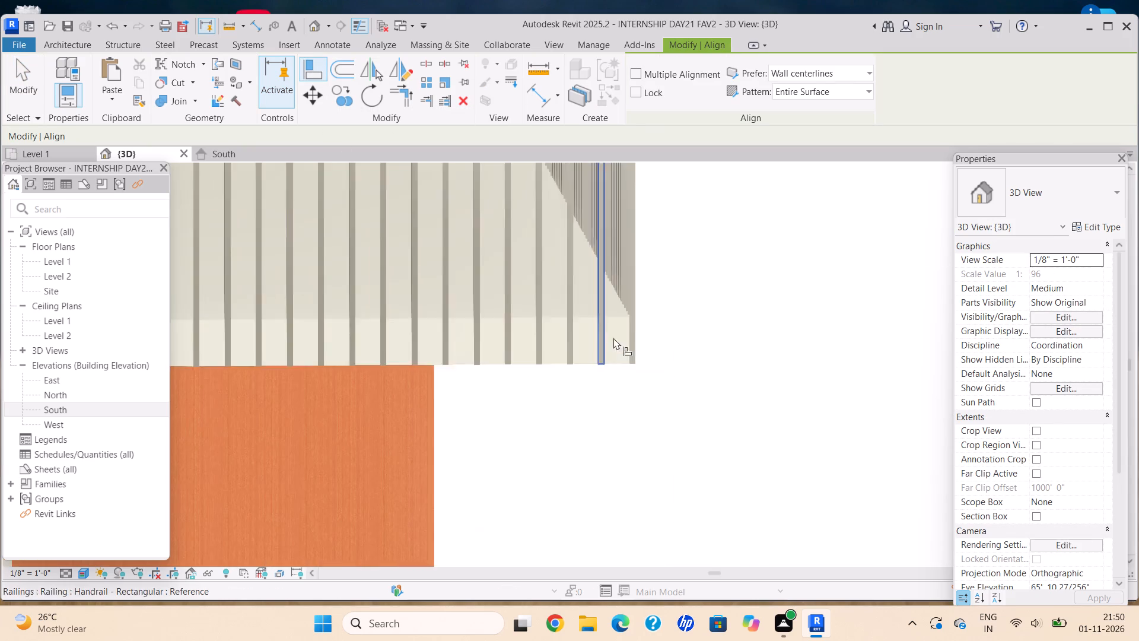
scroll(613, 338, "up", 4)
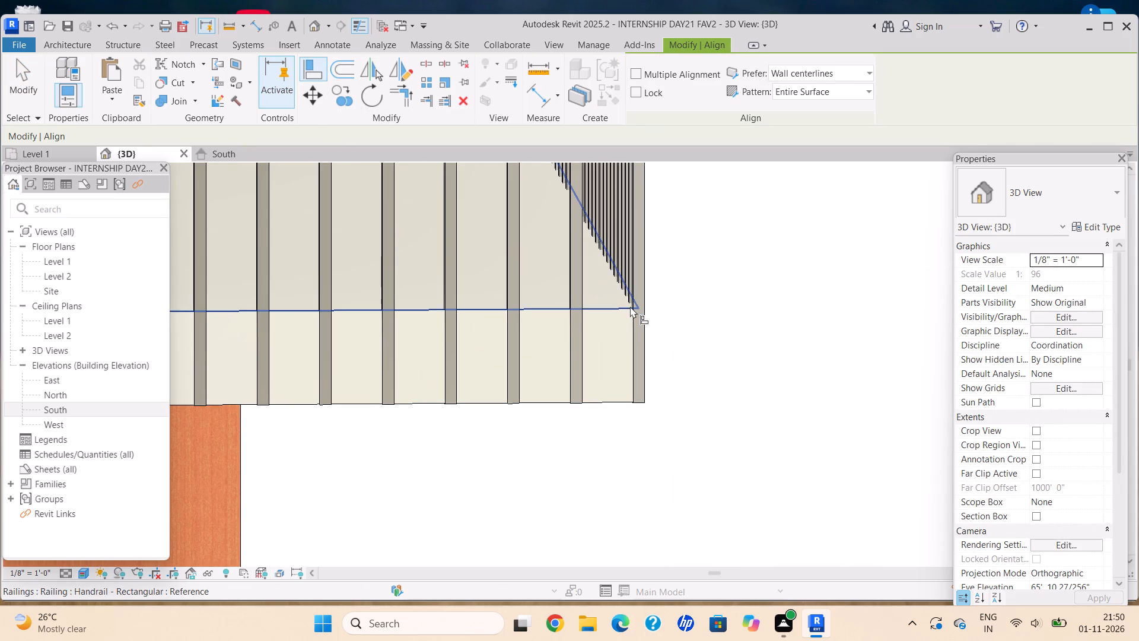
left_click(630, 306)
left_click(642, 403)
scroll(645, 402, "down", 6)
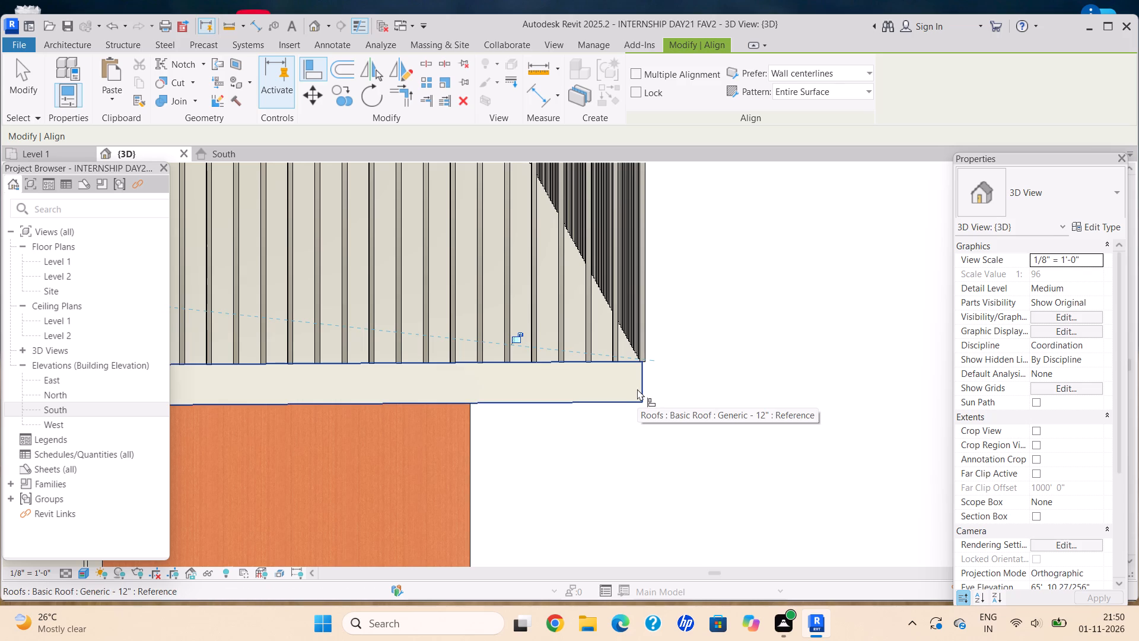
scroll(636, 389, "down", 6)
key("Escape")
scroll(635, 389, "down", 10)
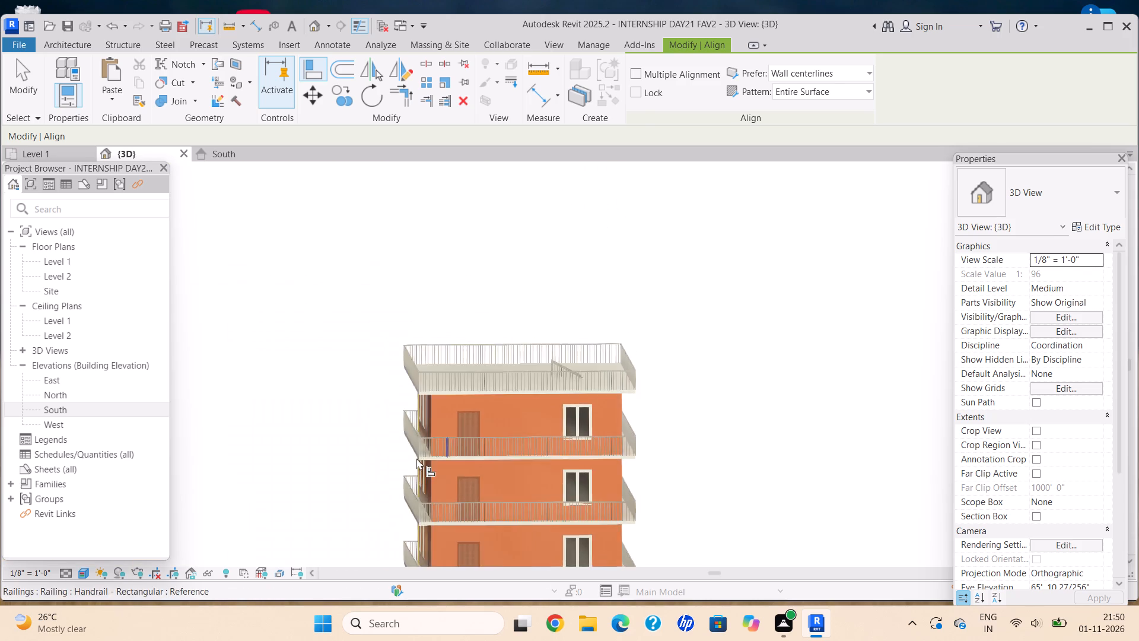
scroll(416, 458, "down", 4)
middle_click_drag(416, 458, 451, 318)
middle_click_drag(516, 418, 508, 424, "shift")
scroll(518, 459, "up", 4)
key("Escape")
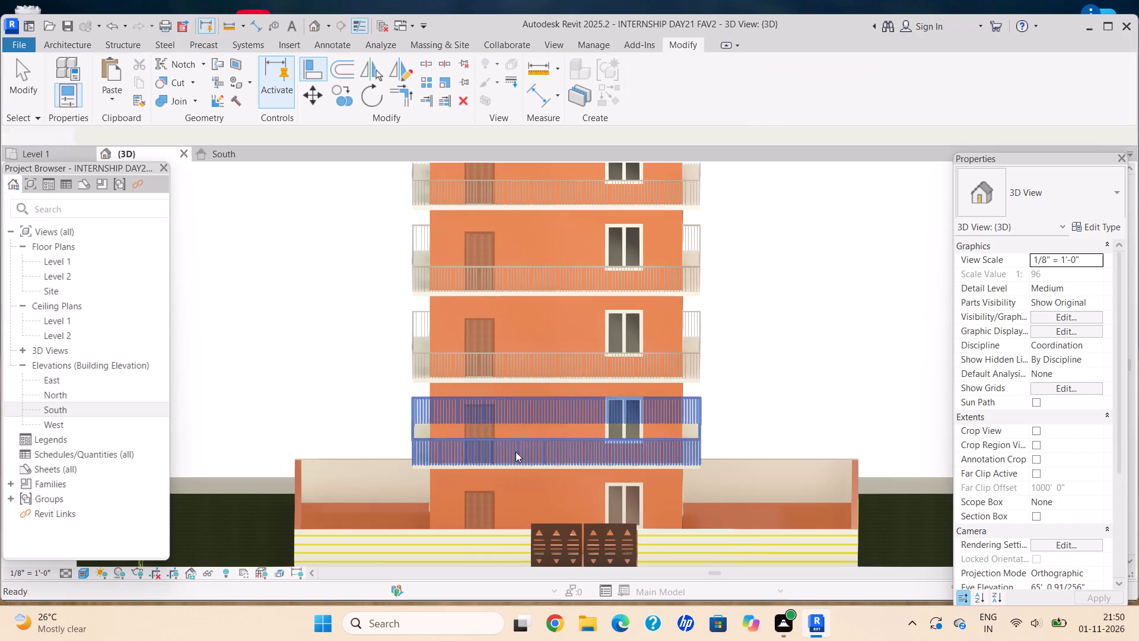
Examine the finished building, compound wall, gate, plants and parked car from all sides in the 3D view.
middle_click_drag(564, 405, 565, 413, "shift")
middle_click_drag(565, 425, 572, 505, "shift")
scroll(572, 505, "down", 2, "shift")
middle_click_drag(614, 439, 614, 307)
middle_click_drag(599, 383, 414, 365, "shift")
scroll(599, 383, "up", 1, "shift")
middle_click(380, 351, "shift")
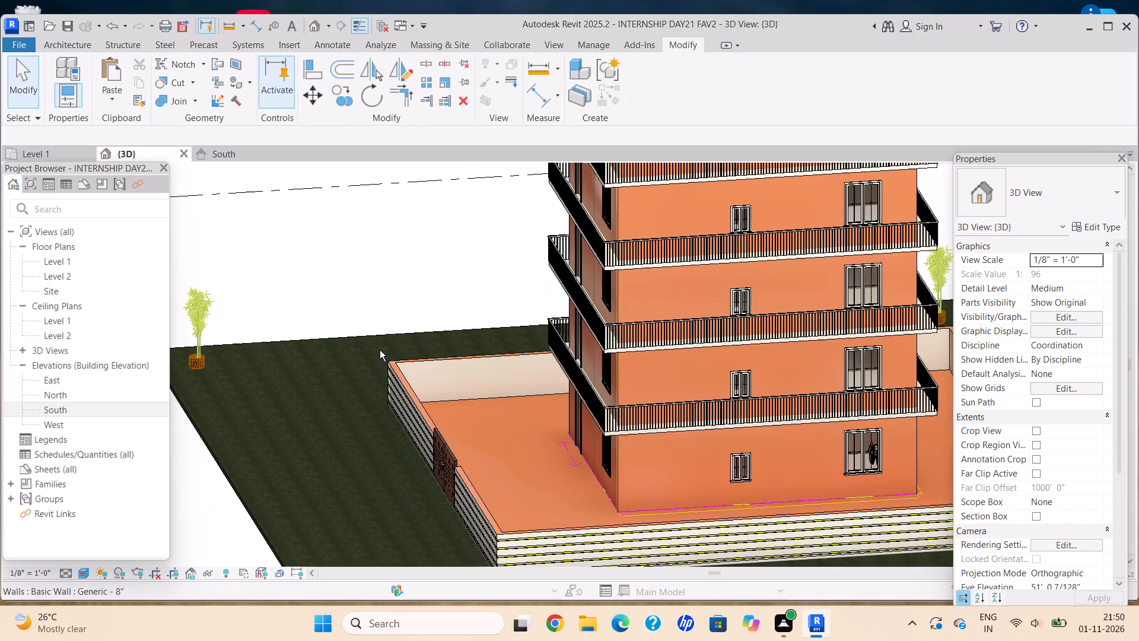
scroll(380, 350, "down", 7)
middle_click_drag(355, 338, 585, 316)
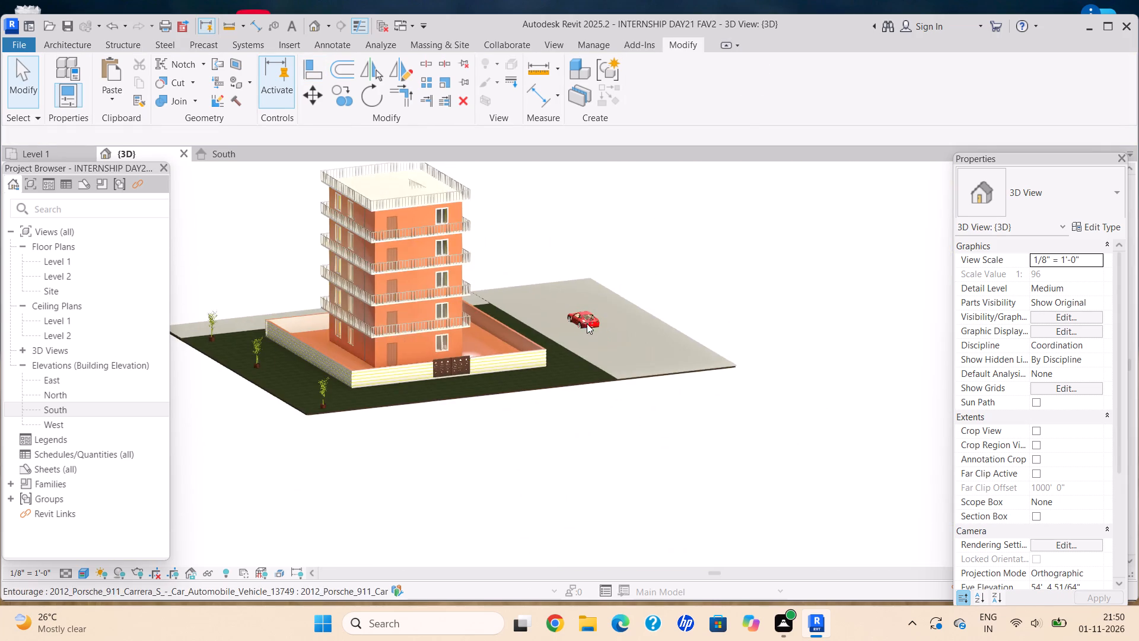
middle_click_drag(338, 352, 616, 312)
scroll(637, 313, "up", 1, "shift")
middle_click_drag(653, 316, 663, 319, "shift")
scroll(667, 320, "down", 1)
middle_click_drag(318, 378, 488, 333, "shift")
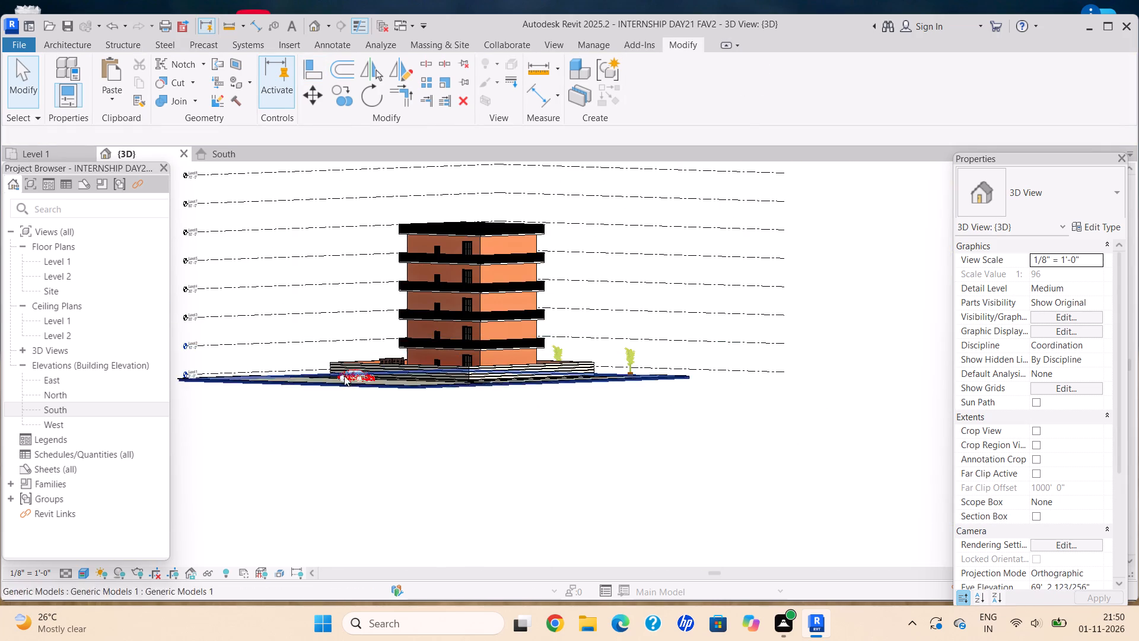
middle_click_drag(351, 366, 551, 328, "shift")
scroll(358, 396, "up", 4)
middle_click_drag(380, 386, 453, 430, "shift")
middle_click(504, 504, "shift")
scroll(556, 376, "down", 1)
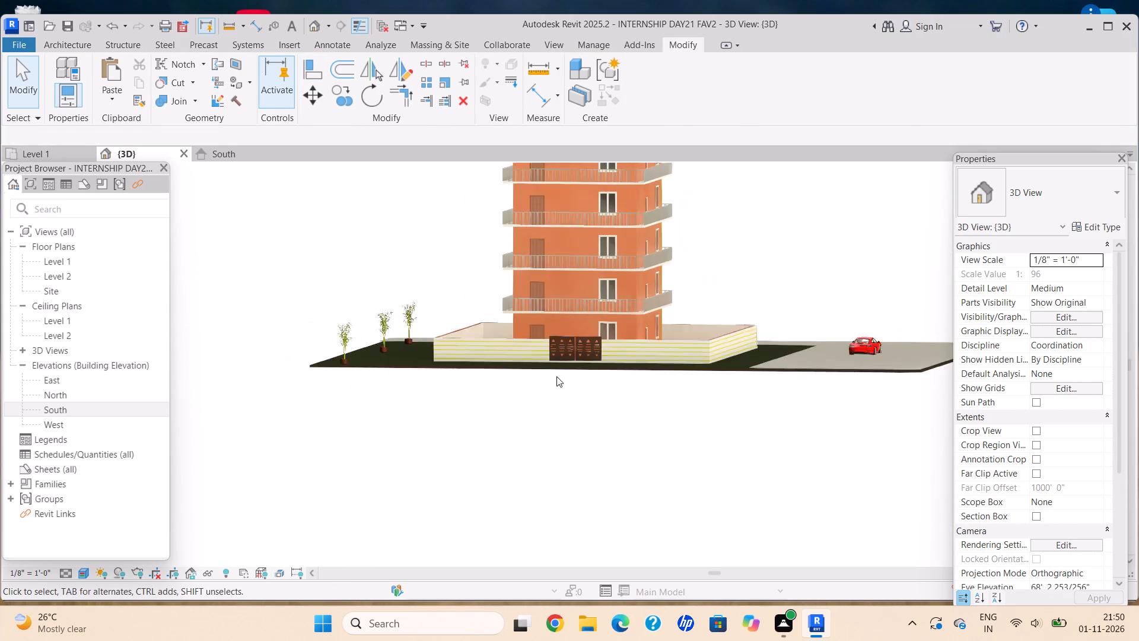
scroll(556, 376, "down", 1)
scroll(448, 385, "down", 1)
middle_click_drag(454, 390, 505, 449)
middle_click_drag(486, 432, 448, 441, "shift")
key("Escape")
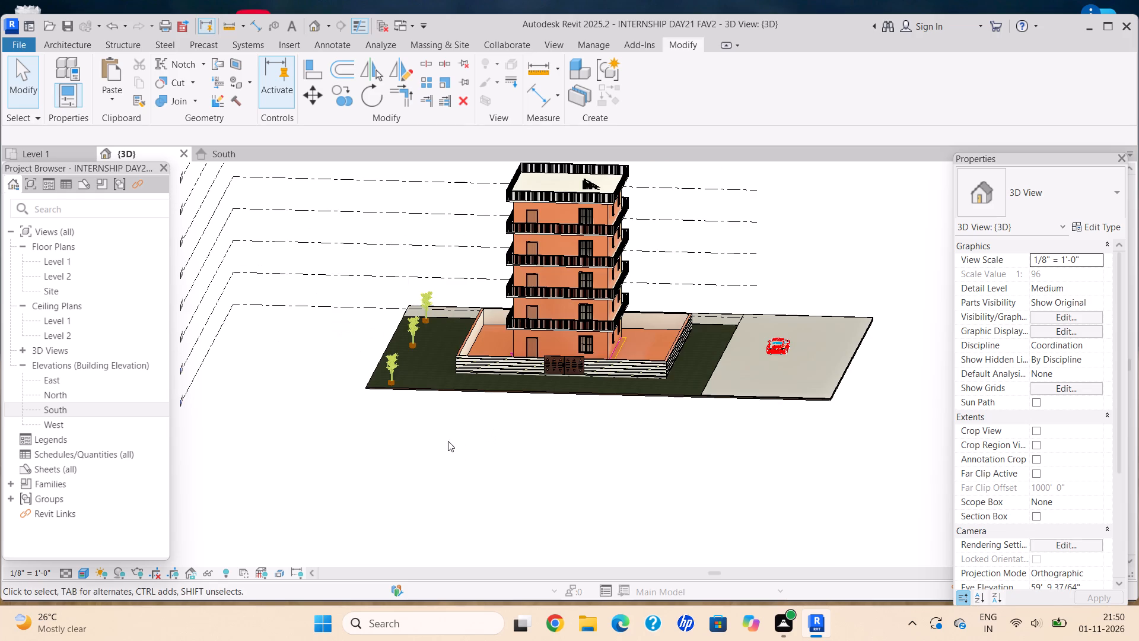
middle_click_drag(460, 432, 473, 437, "shift")
scroll(638, 356, "up", 11)
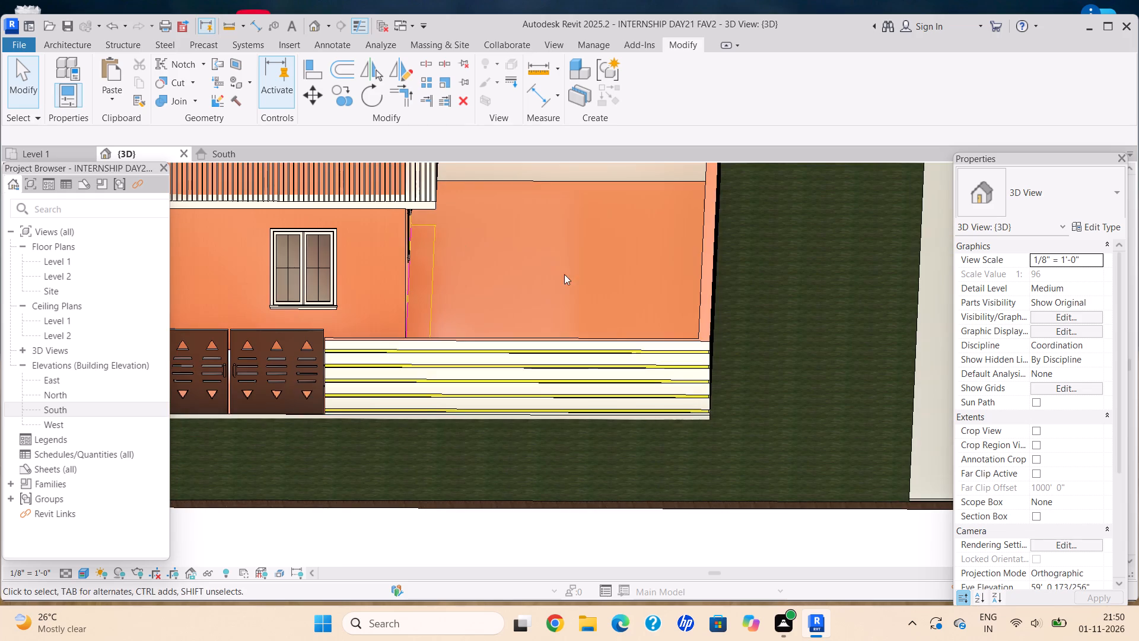
scroll(673, 367, "down", 3)
middle_click(675, 370, "shift")
middle_click_drag(675, 370, 585, 395, "shift")
middle_click_drag(585, 395, 541, 381, "shift")
middle_click_drag(493, 368, 459, 357, "shift")
scroll(619, 393, "down", 1)
middle_click_drag(600, 369, 423, 266)
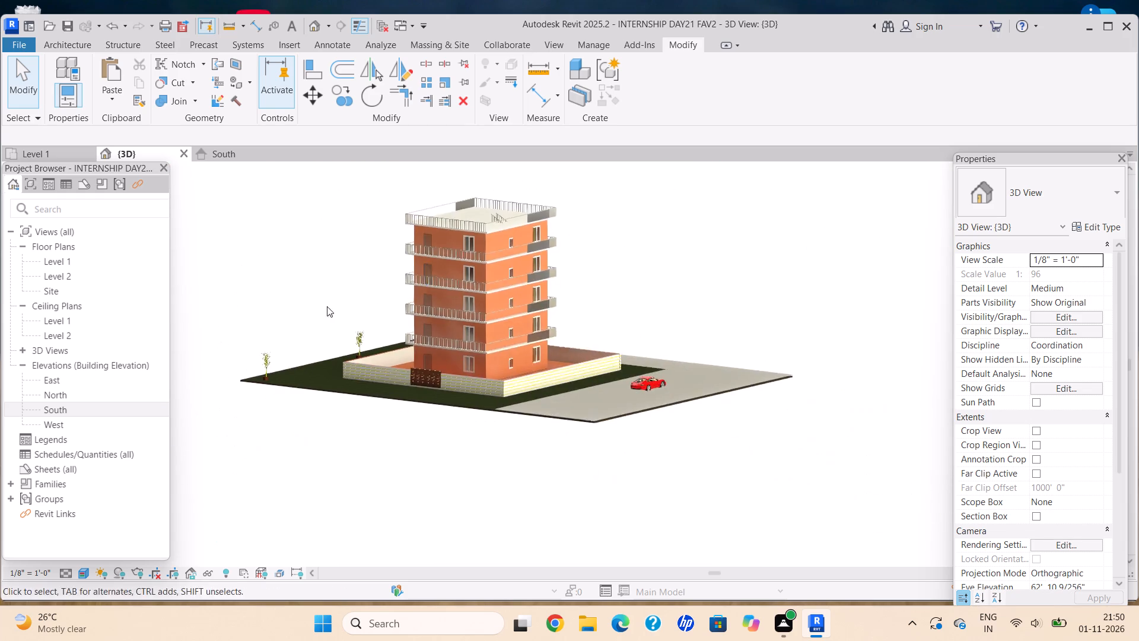
middle_click_drag(618, 328, 618, 333, "shift")
middle_click_drag(606, 364, 543, 402, "shift")
middle_click_drag(509, 411, 393, 426, "shift")
scroll(314, 420, "up", 1)
middle_click_drag(306, 393, 555, 376, "shift")
middle_click_drag(647, 378, 681, 378, "shift")
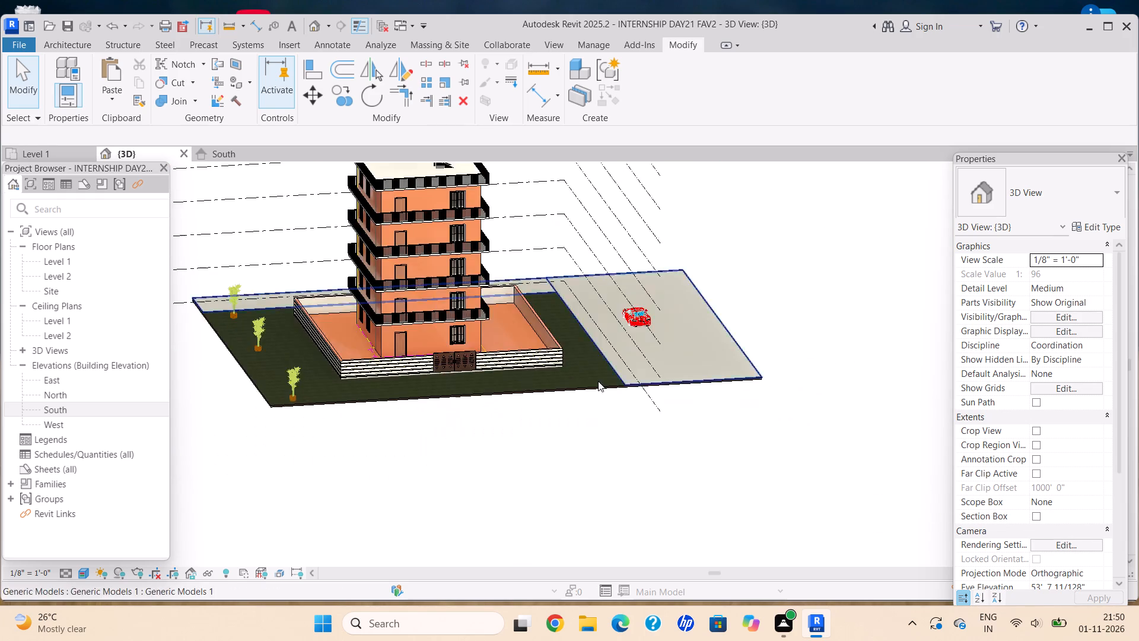
scroll(508, 375, "up", 3)
middle_click_drag(510, 423, 505, 416, "shift")
middle_click_drag(501, 410, 469, 351, "shift")
scroll(478, 341, "down", 3)
middle_click(491, 353, "shift")
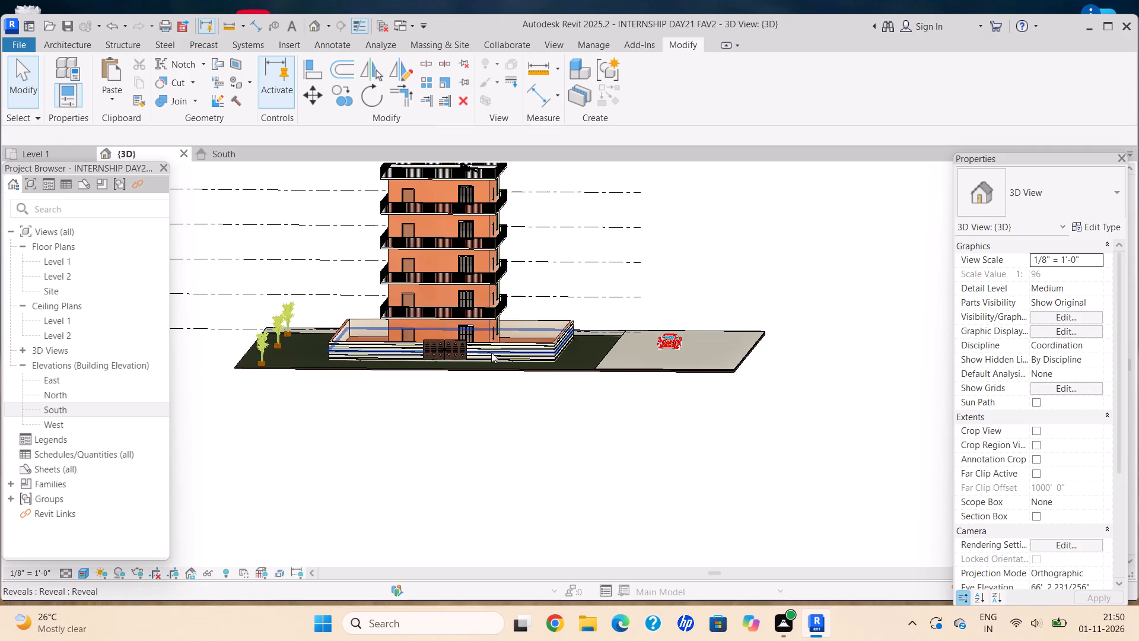
middle_click_drag(501, 359, 513, 375)
key("Escape")
middle_click_drag(501, 371, 520, 377, "shift")
scroll(521, 377, "up", 2)
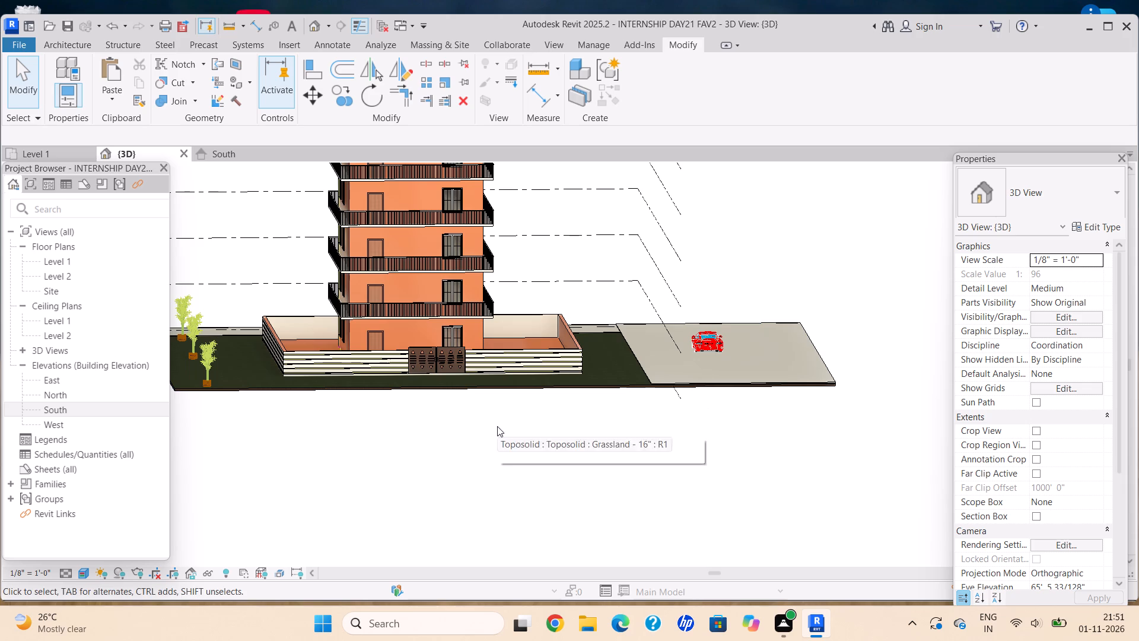
scroll(548, 398, "down", 3)
middle_click_drag(555, 402, 562, 415)
middle_click_drag(540, 448, 540, 466, "shift")
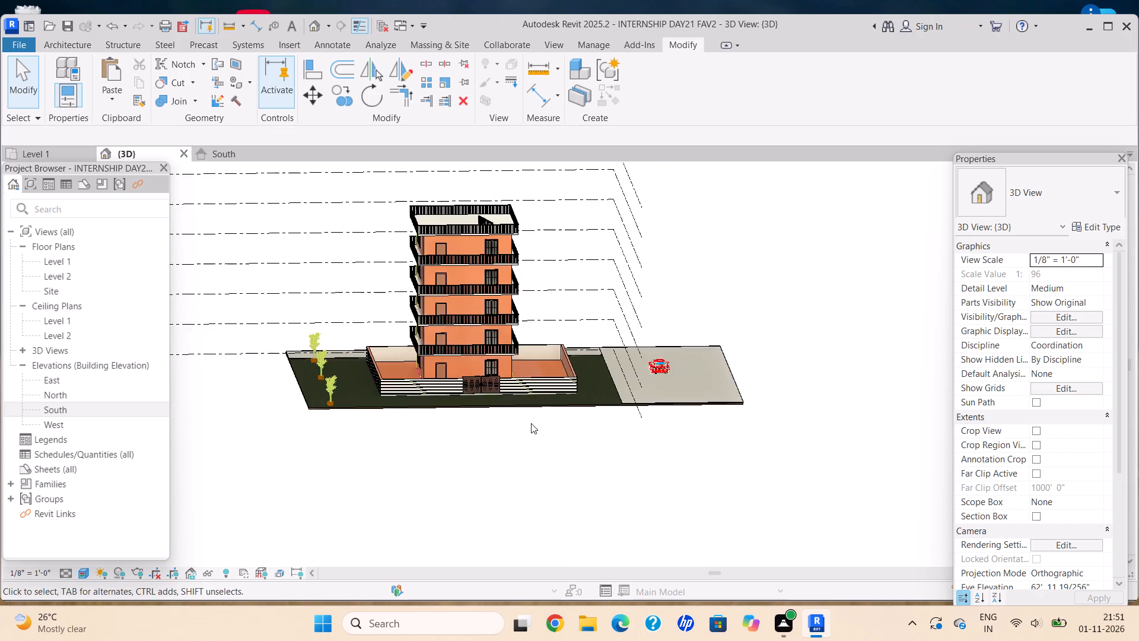
scroll(531, 423, "up", 2)
middle_click_drag(527, 424, 493, 460, "shift")
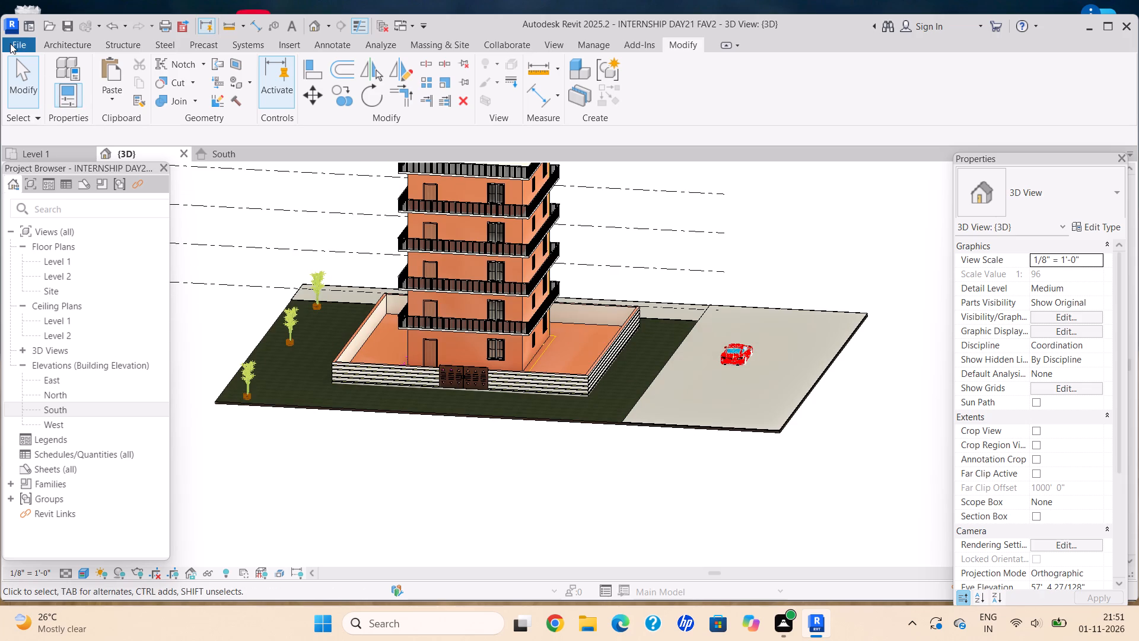
Save the model as a project file named INTERNSHIP DAY21 FAV2 in the Documents folder.
left_click(10, 43)
left_click(61, 237)
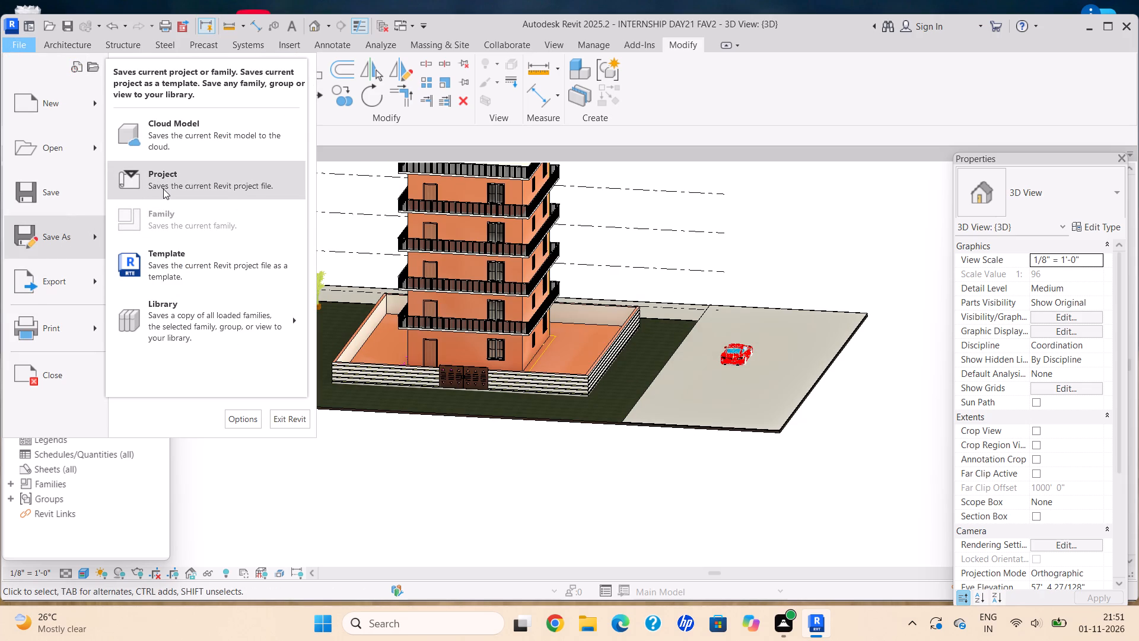
left_click(244, 171)
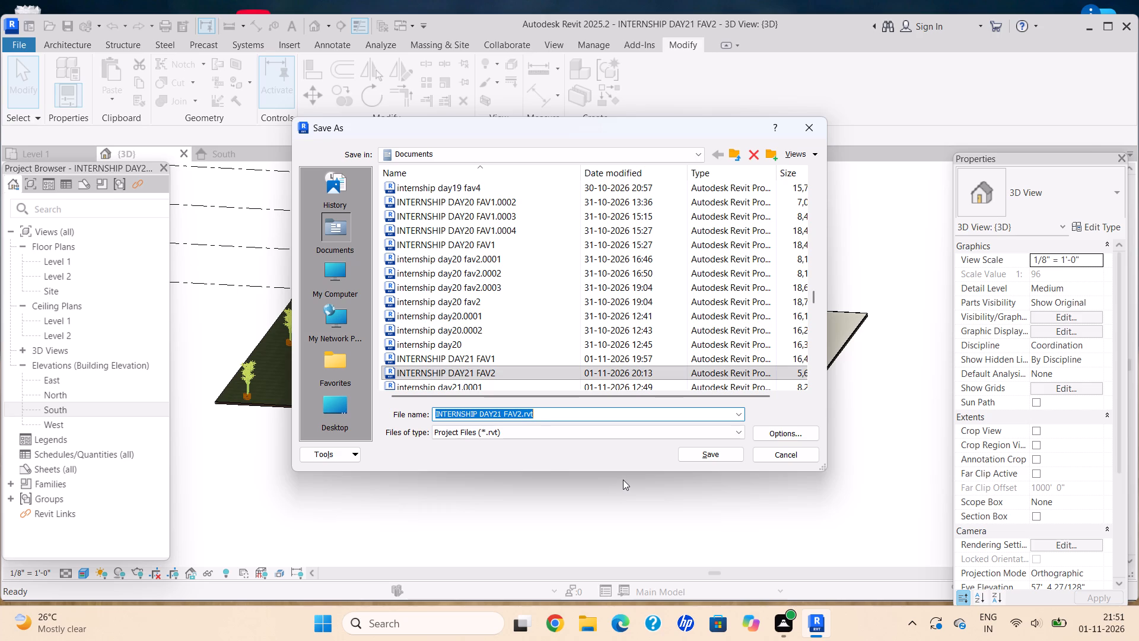
left_click(709, 456)
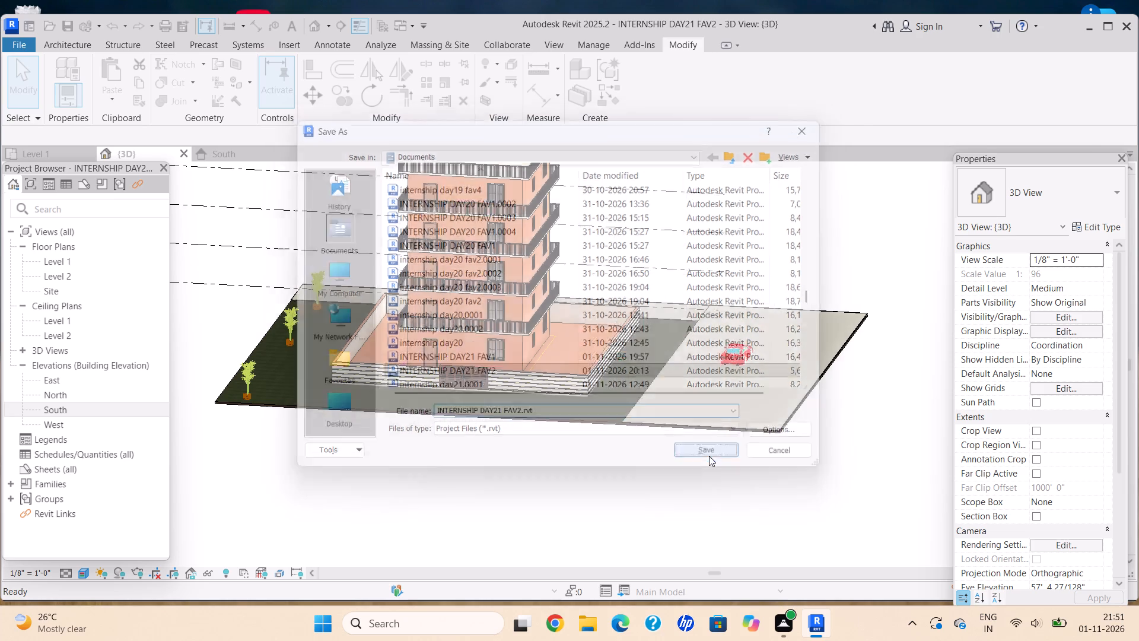